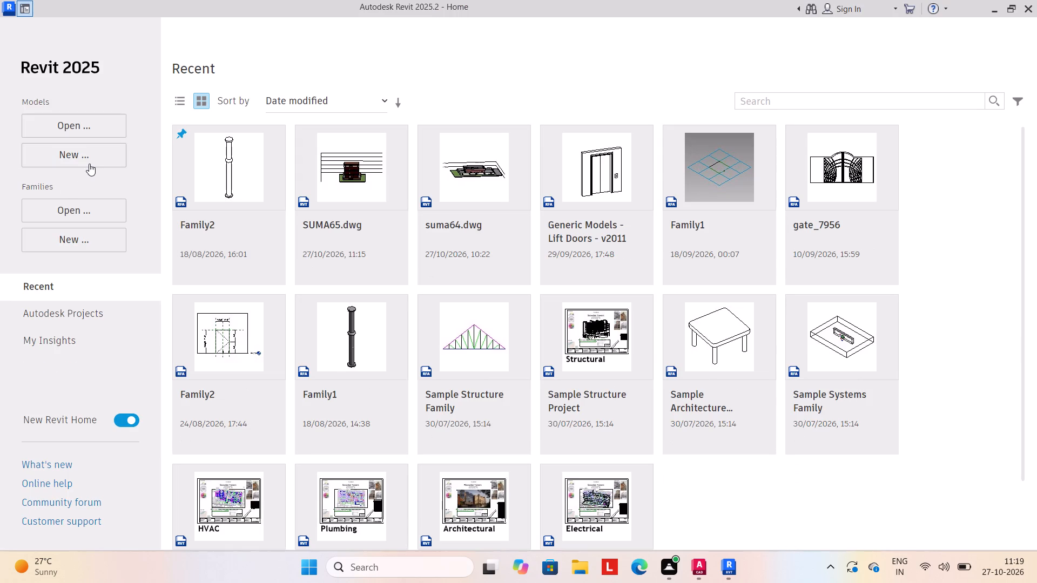
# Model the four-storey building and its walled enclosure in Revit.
# Create a new project from the default.rte template in the English-Imperial templates folder.
pyautogui.click(89, 158)
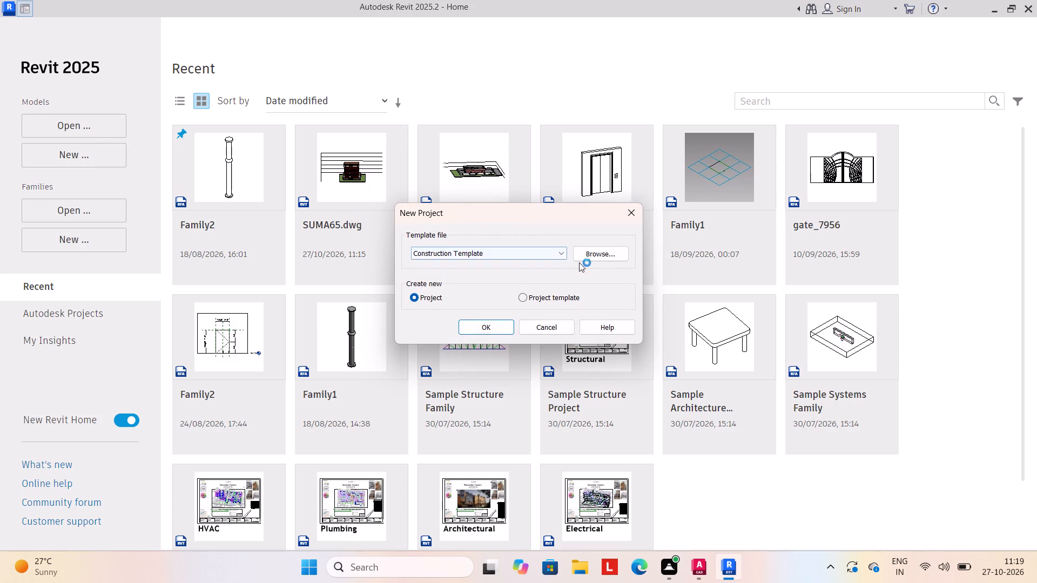
pyautogui.click(603, 253)
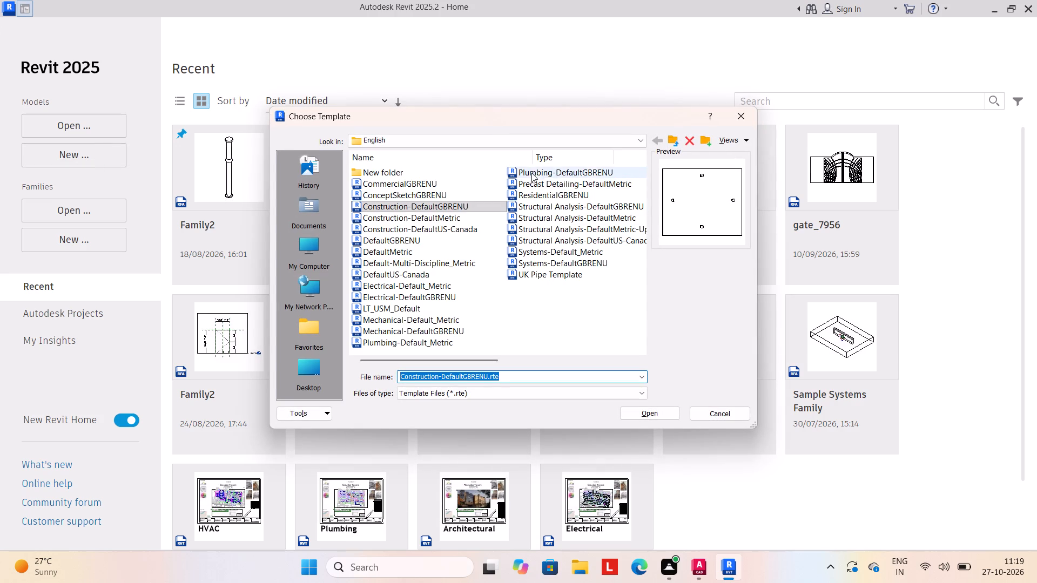
pyautogui.click(671, 141)
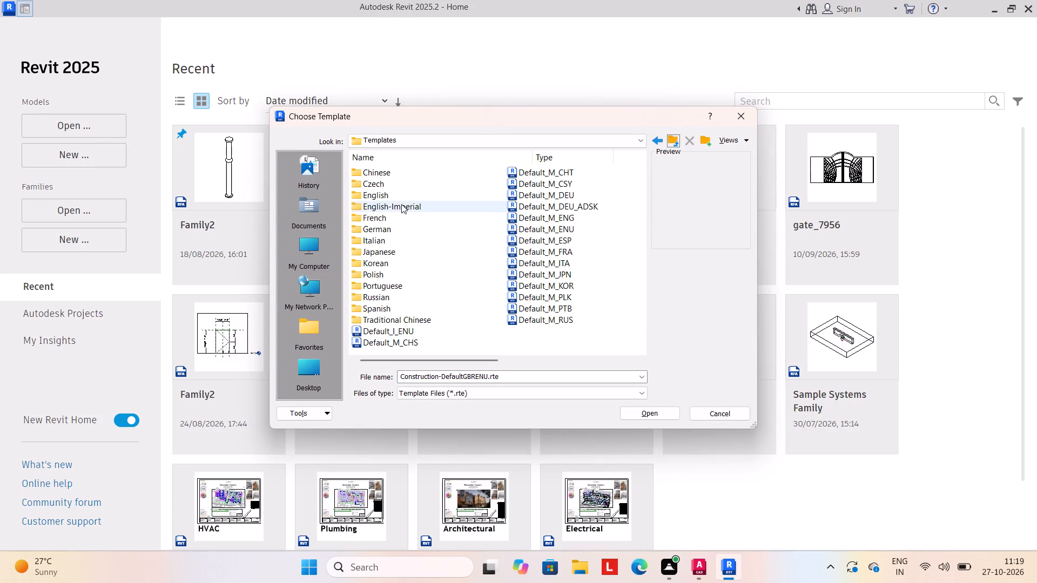
pyautogui.doubleClick(401, 204)
pyautogui.doubleClick(399, 195)
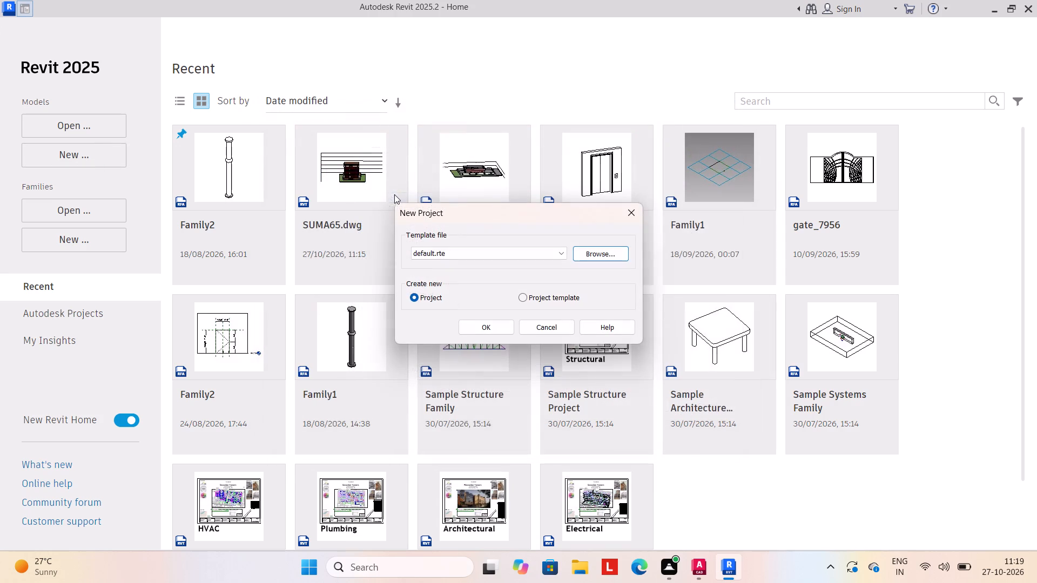
pyautogui.click(469, 327)
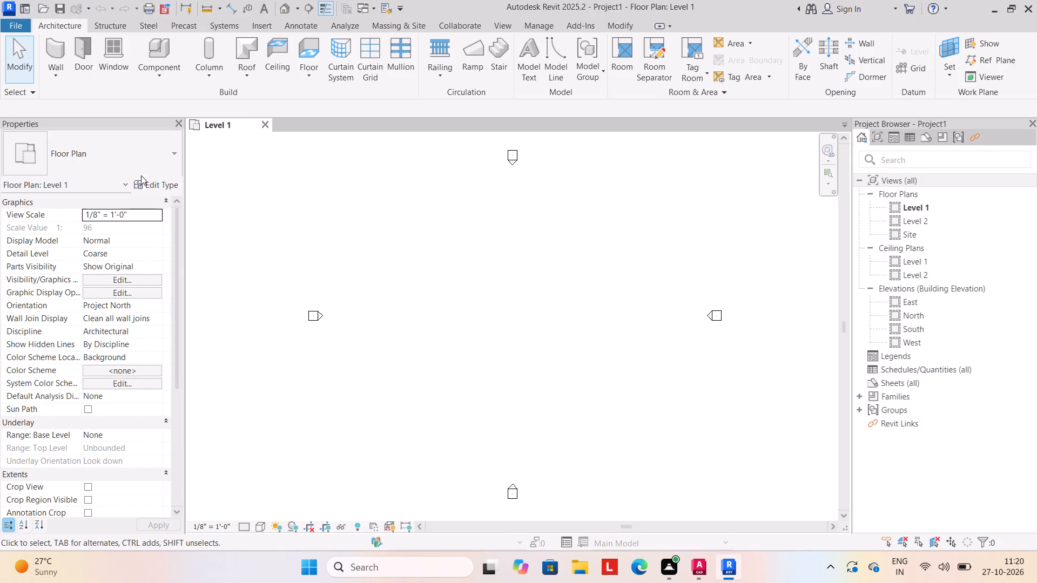
# Link the SUMA66.dwg CAD file from the Desktop into Level 1, with positioning set to Auto - Center to Center.
pyautogui.click(258, 26)
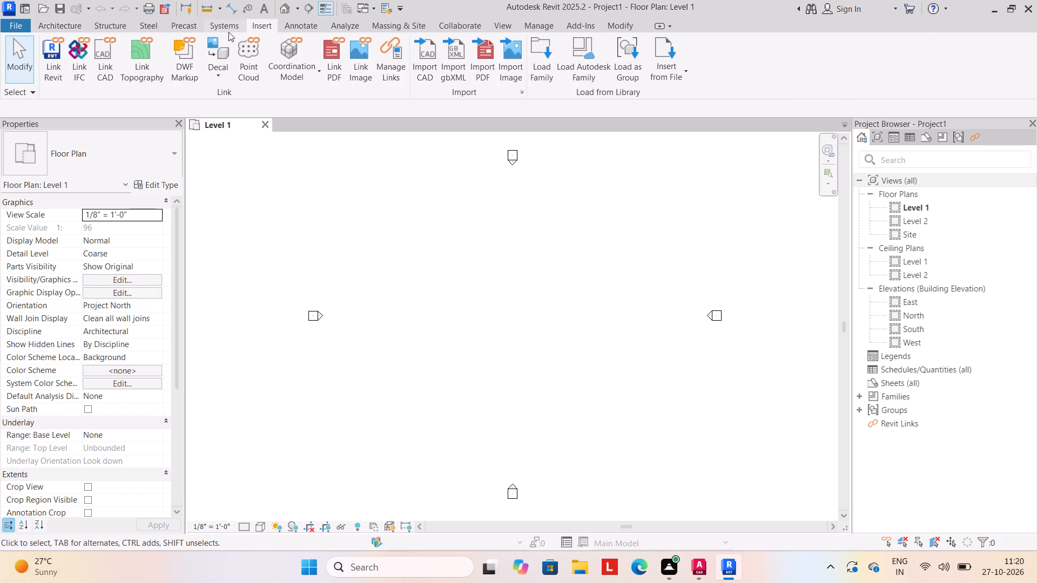
pyautogui.click(97, 59)
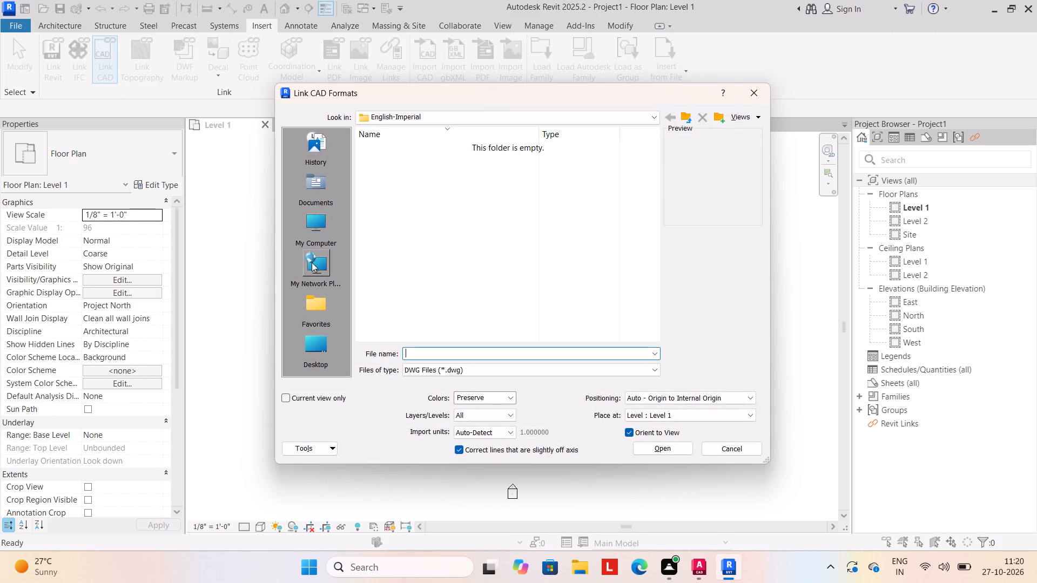
pyautogui.click(317, 336)
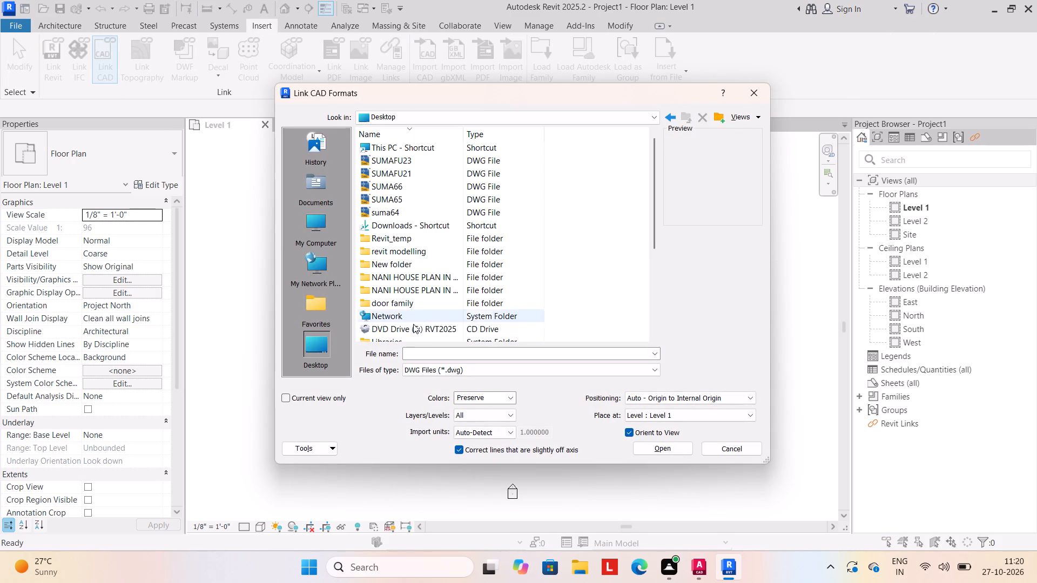
pyautogui.click(319, 348)
pyautogui.click(403, 188)
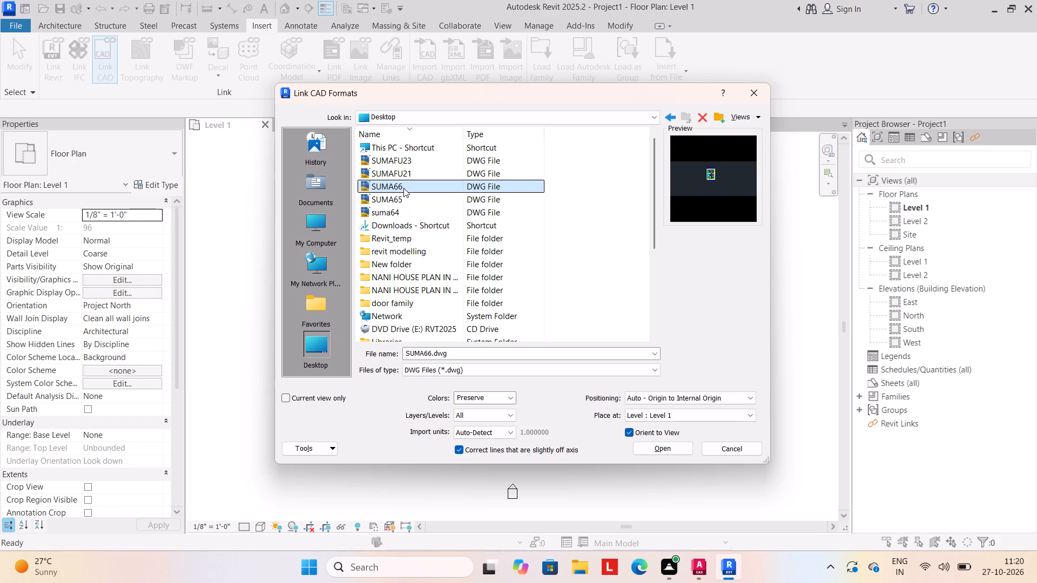
pyautogui.click(755, 394)
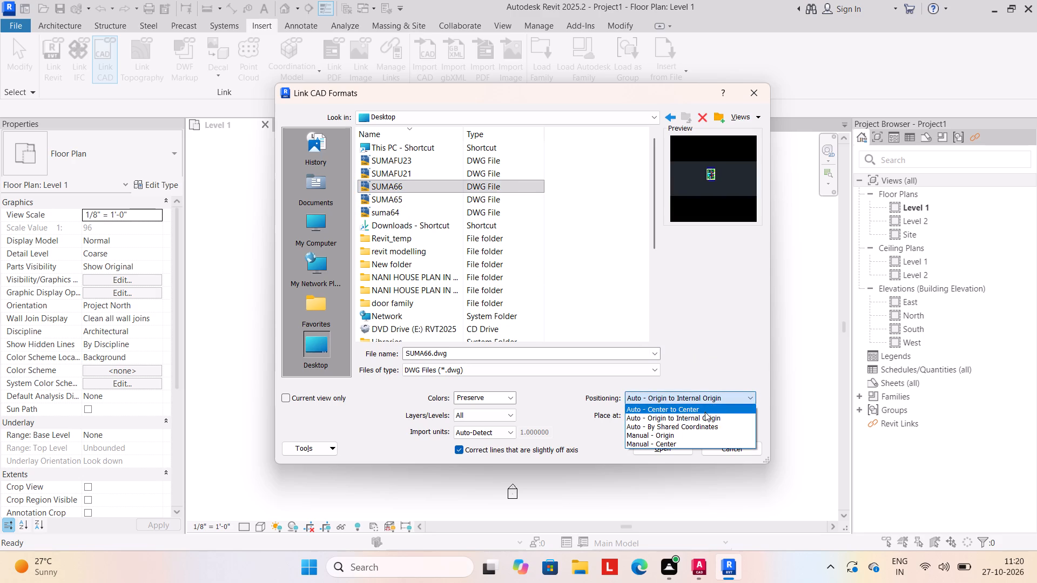
pyautogui.click(705, 412)
pyautogui.click(670, 448)
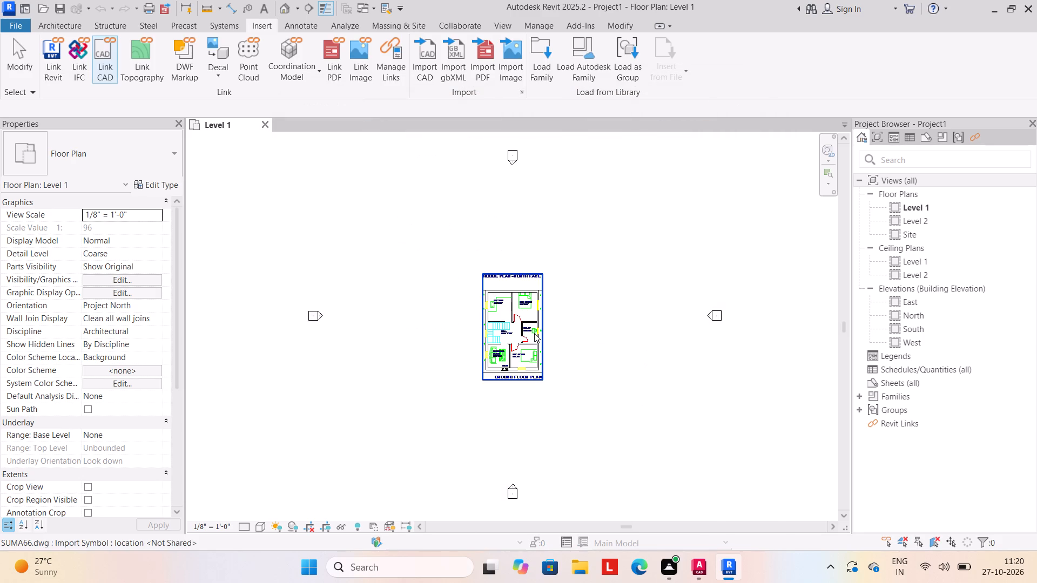
# Start an architectural wall and duplicate the Generic - 8" basic wall type as WALL9".
pyautogui.scroll(4, 526, 330)
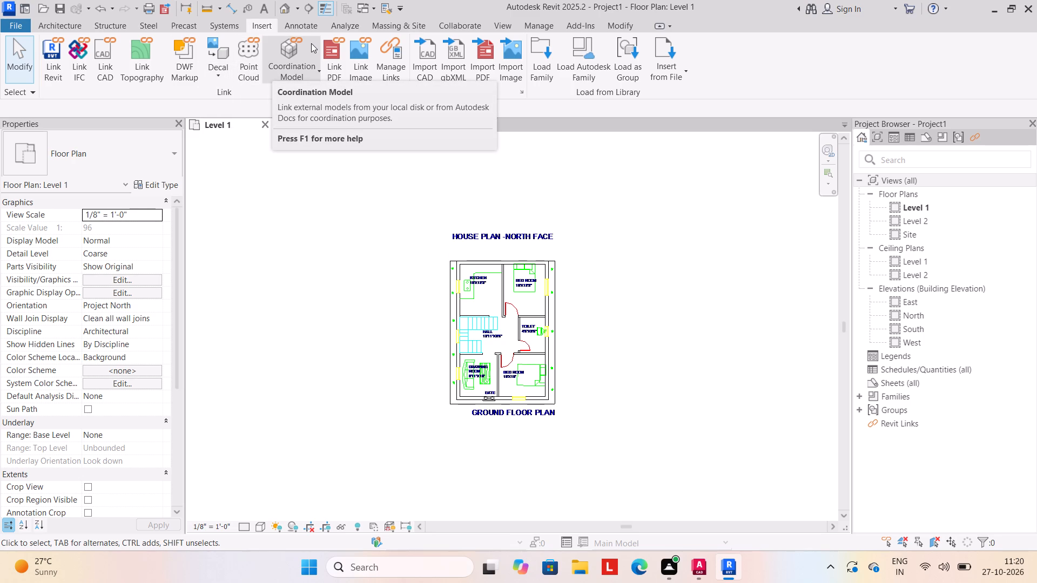
pyautogui.click(69, 24)
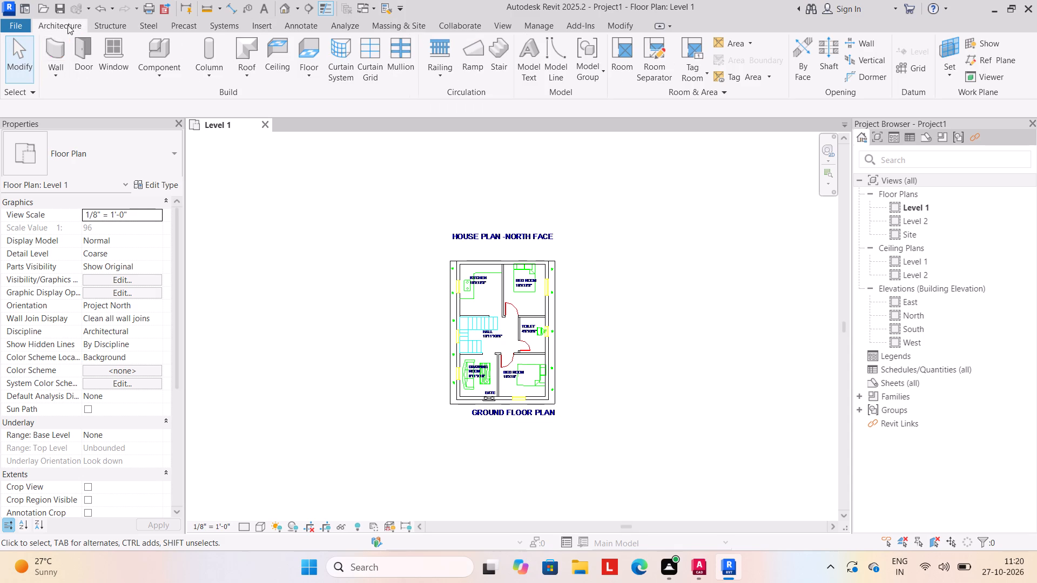
pyautogui.click(55, 79)
pyautogui.click(72, 101)
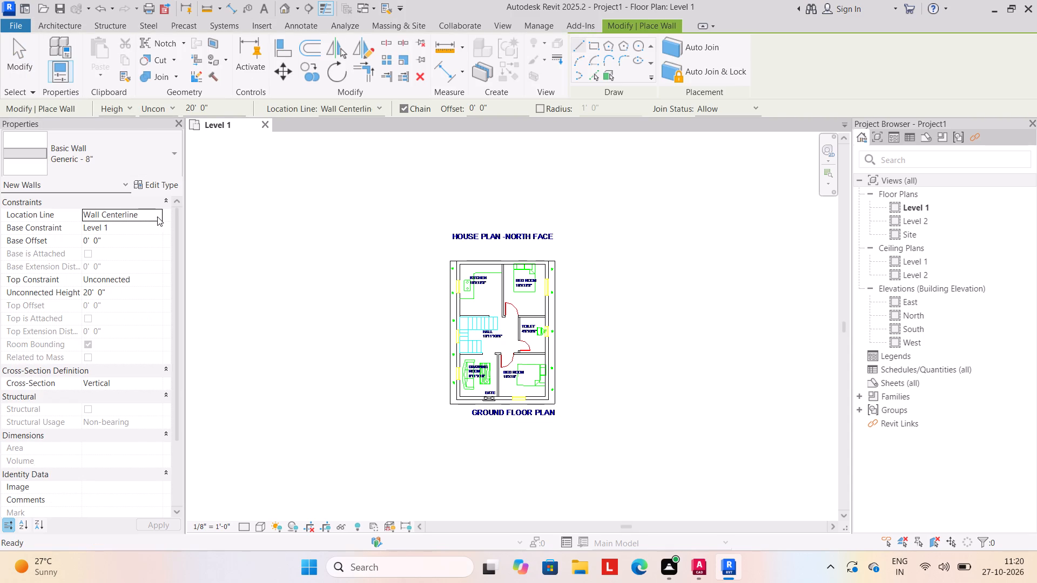
pyautogui.click(161, 179)
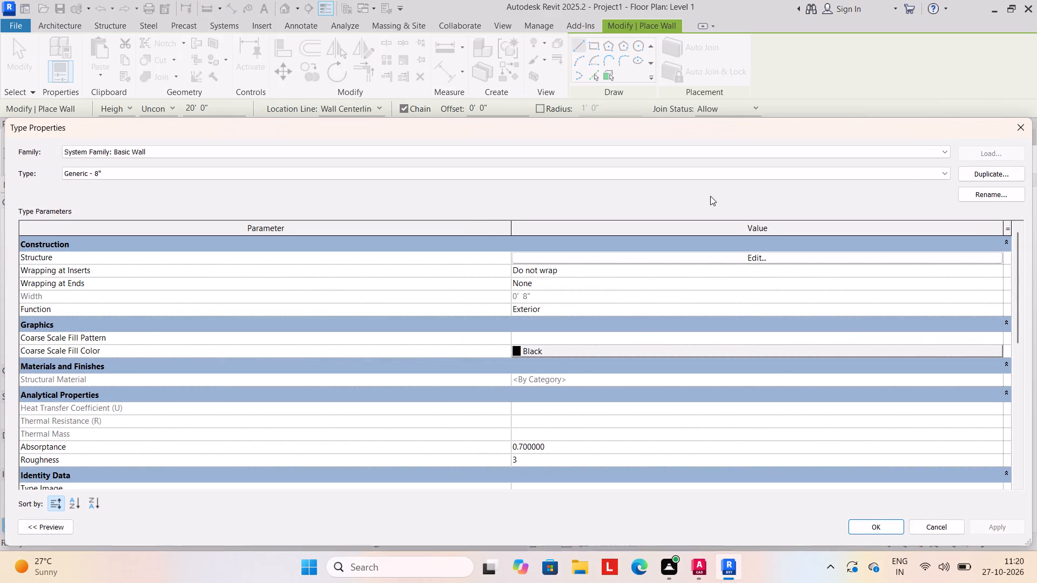
pyautogui.click(1012, 168)
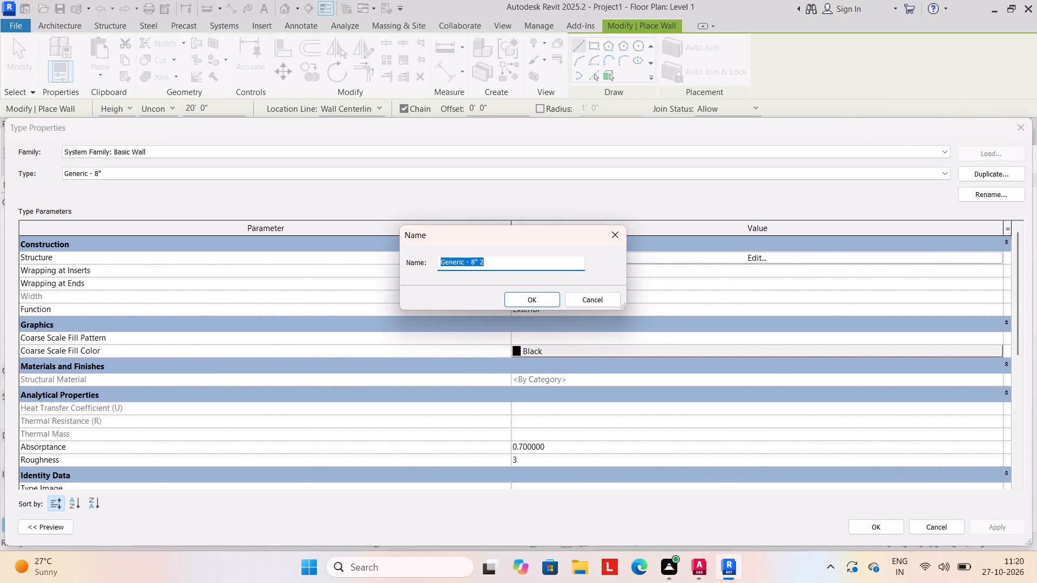
pyautogui.write('WALL')
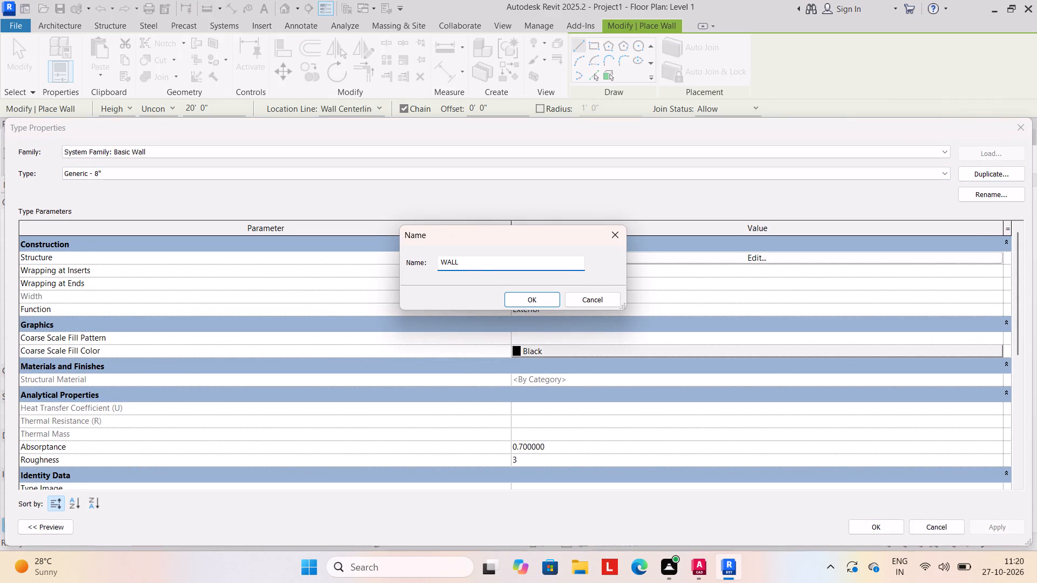
pyautogui.press('9')
pyautogui.hotkey('shift', '"')
pyautogui.click(530, 300)
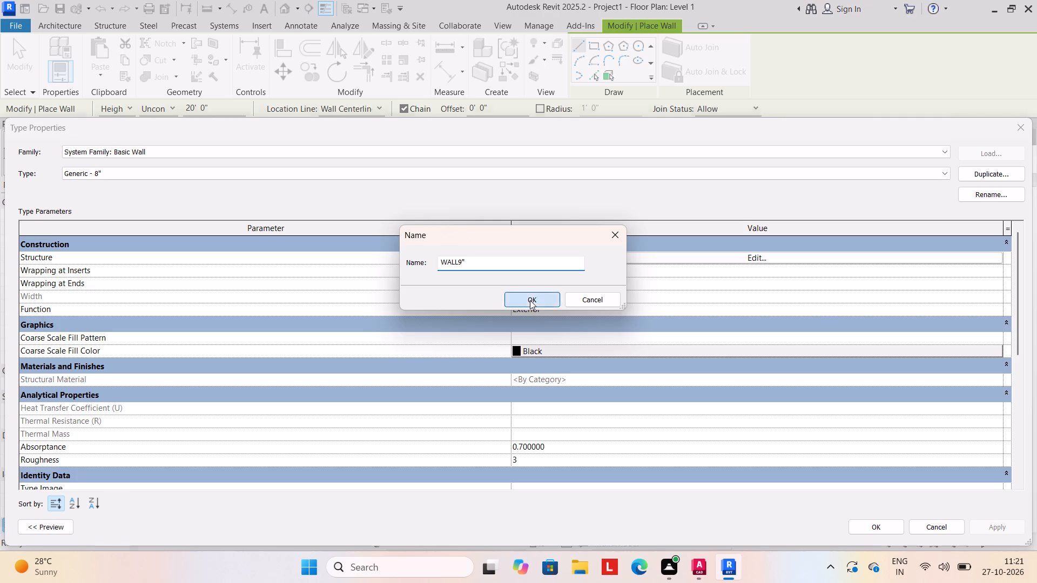
# Set the structure layer thickness of the WALL9" type to 9" and apply the type changes.
pyautogui.click(746, 256)
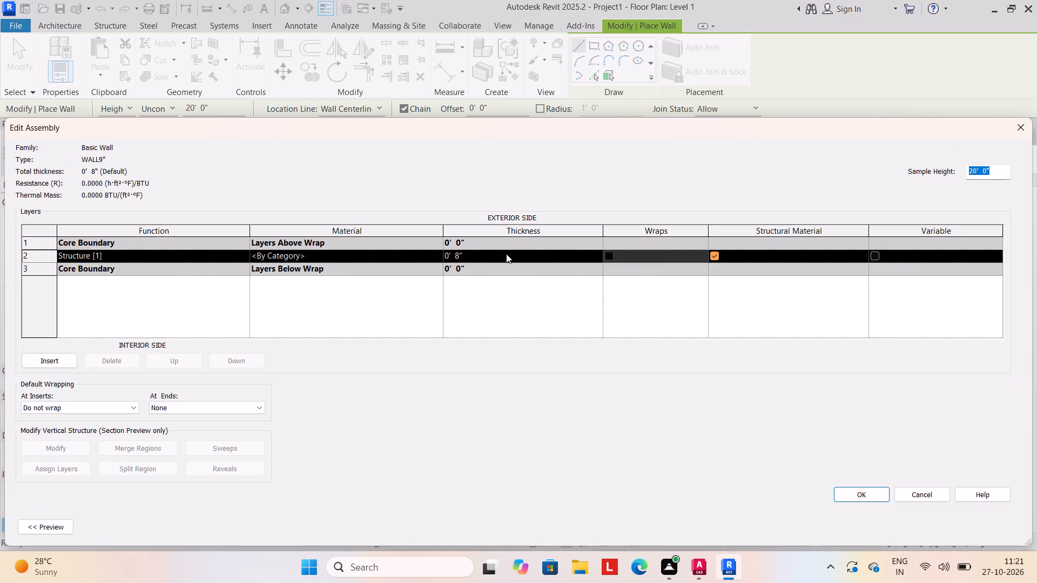
pyautogui.click(504, 255)
pyautogui.write('9"')
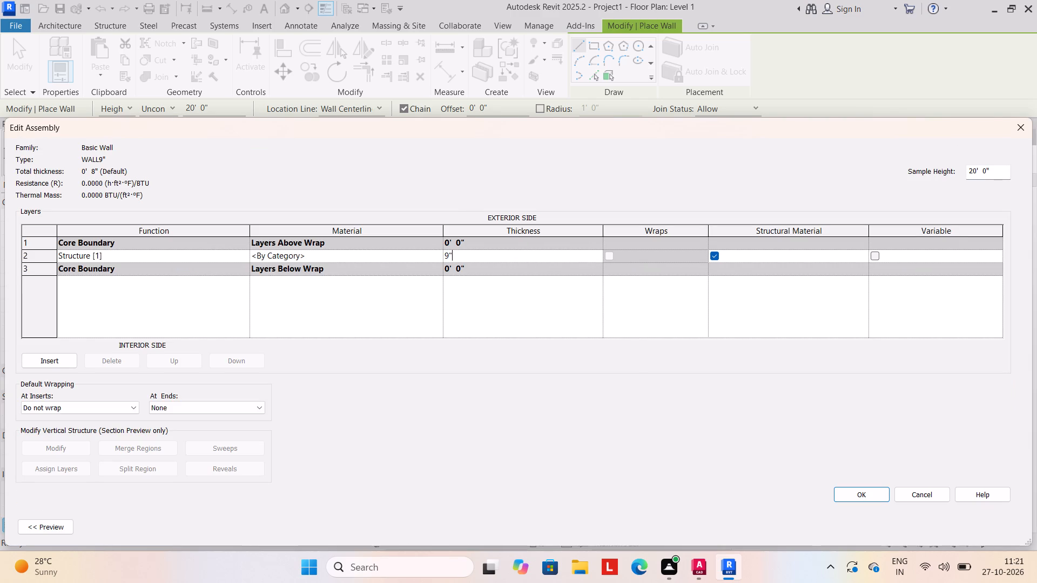
pyautogui.click(866, 494)
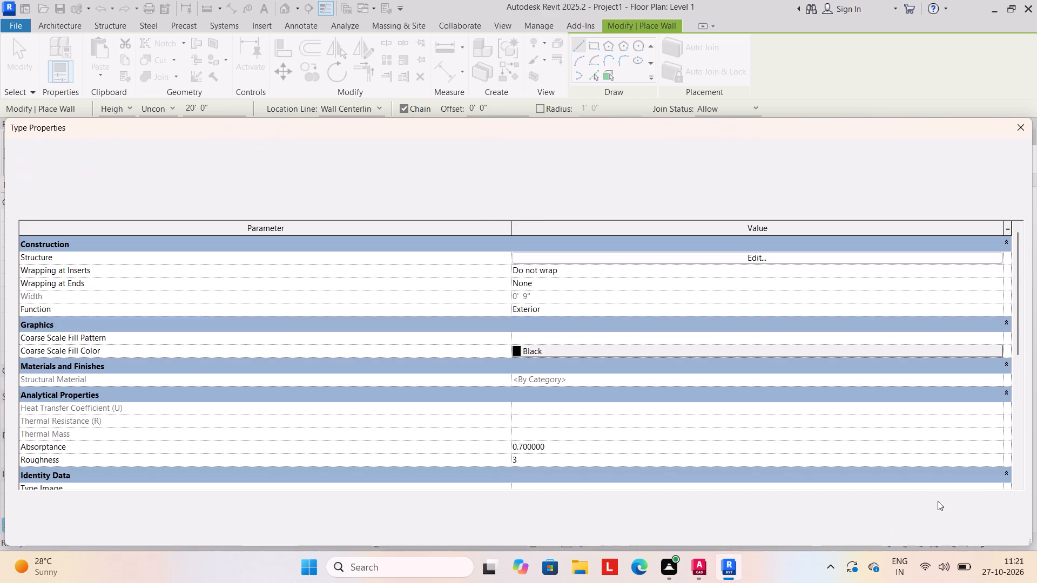
pyautogui.click(1012, 529)
pyautogui.click(876, 527)
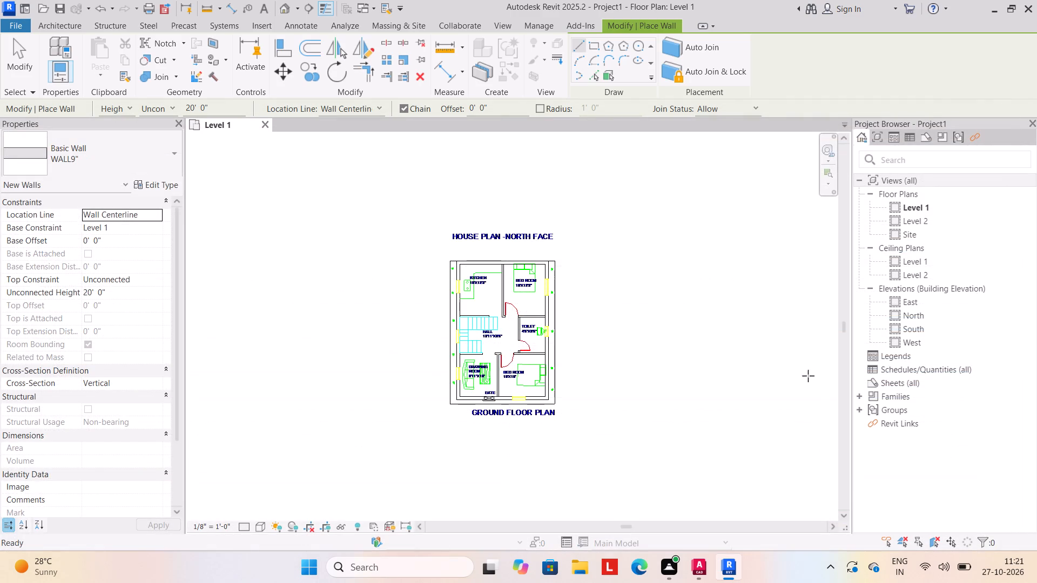
# Duplicate the WALL9" wall type as WALL4.5".
pyautogui.click(174, 182)
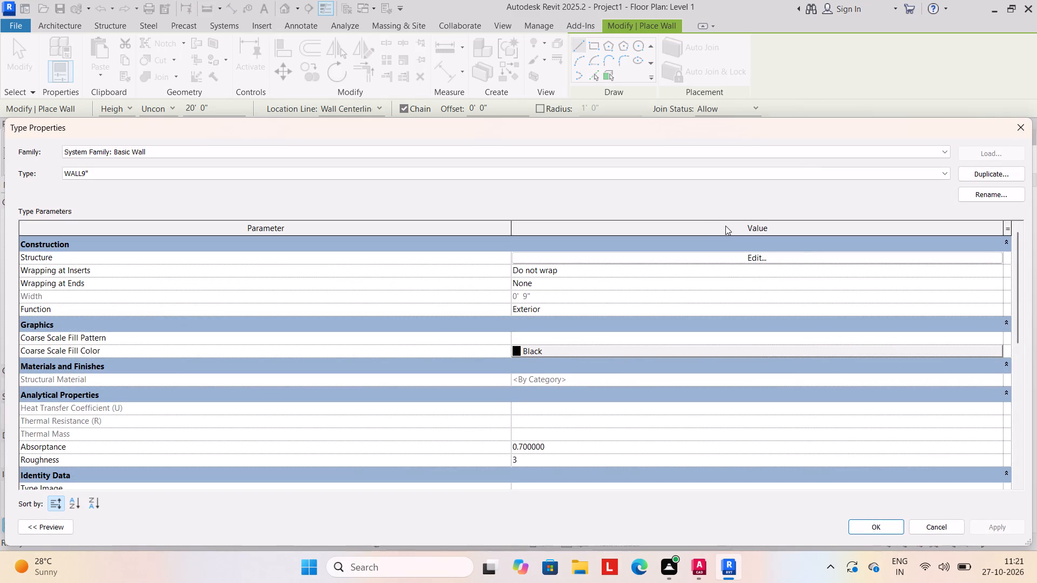
pyautogui.click(986, 175)
pyautogui.write('WALL')
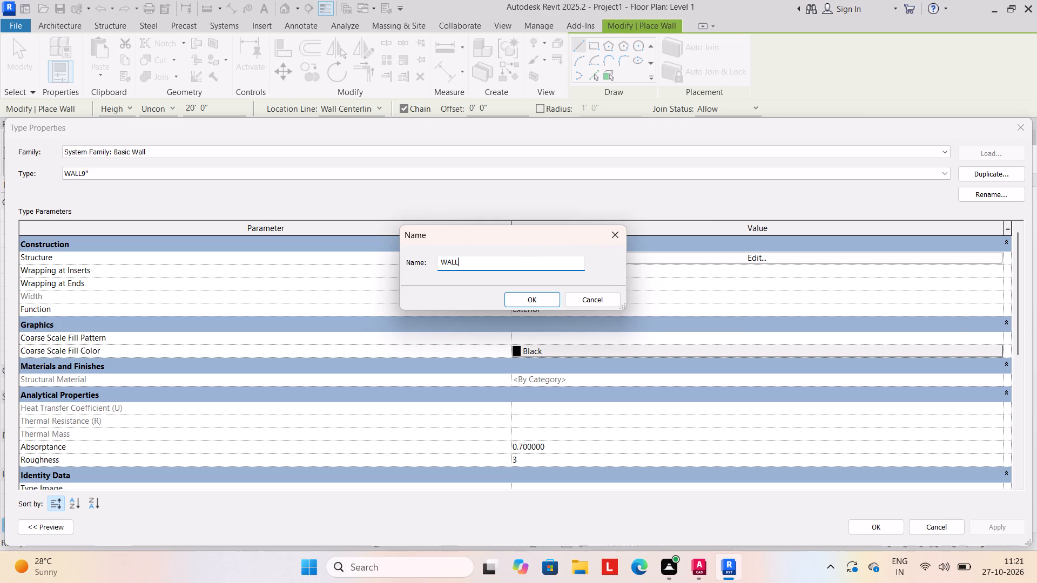
pyautogui.write('4.5"')
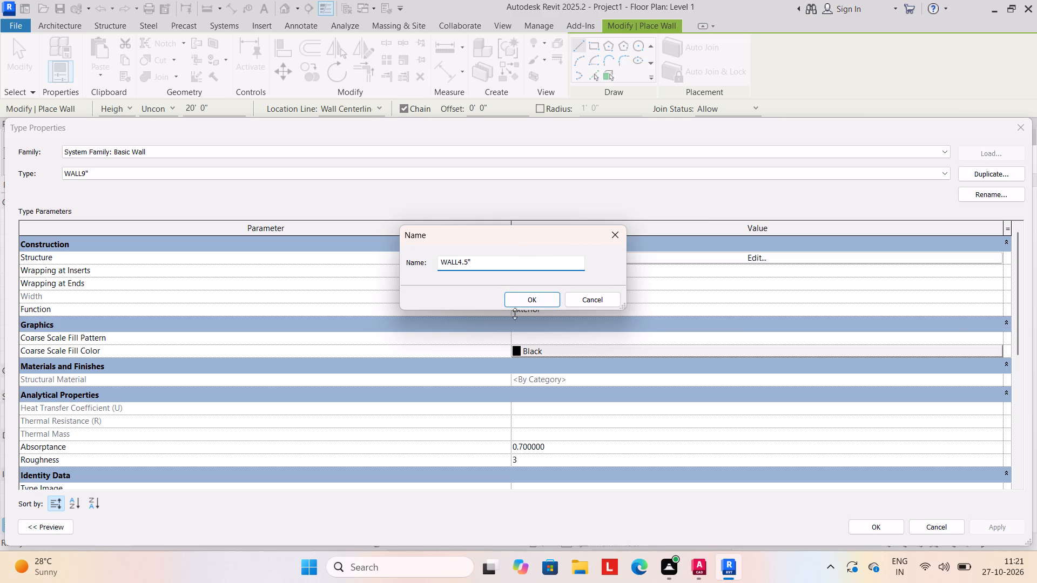
pyautogui.click(521, 304)
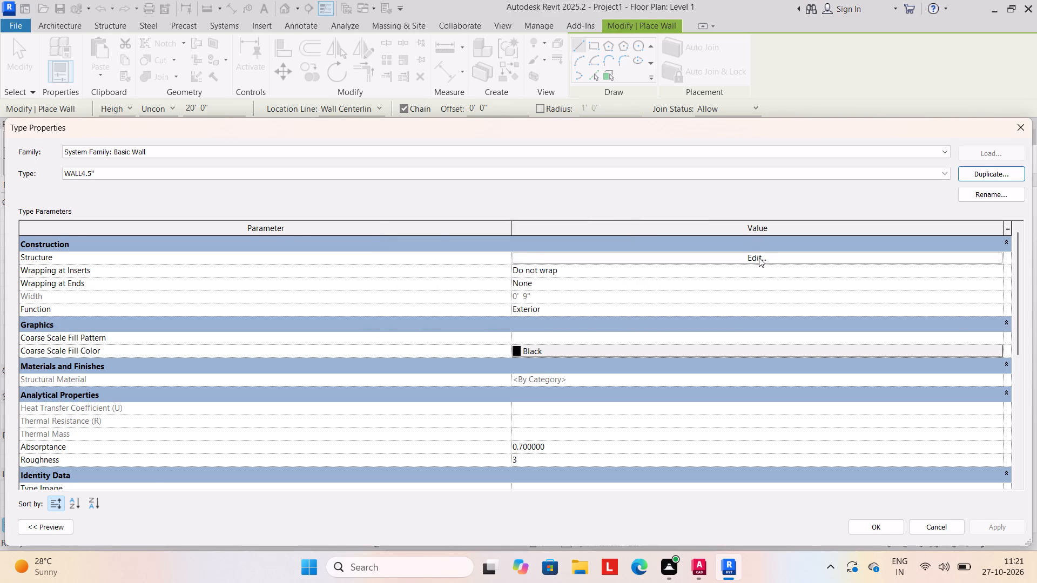
# Set the structure layer thickness of the WALL4.5" type to 4.5" and apply the type changes.
pyautogui.click(759, 257)
pyautogui.click(484, 257)
pyautogui.write('4.5"')
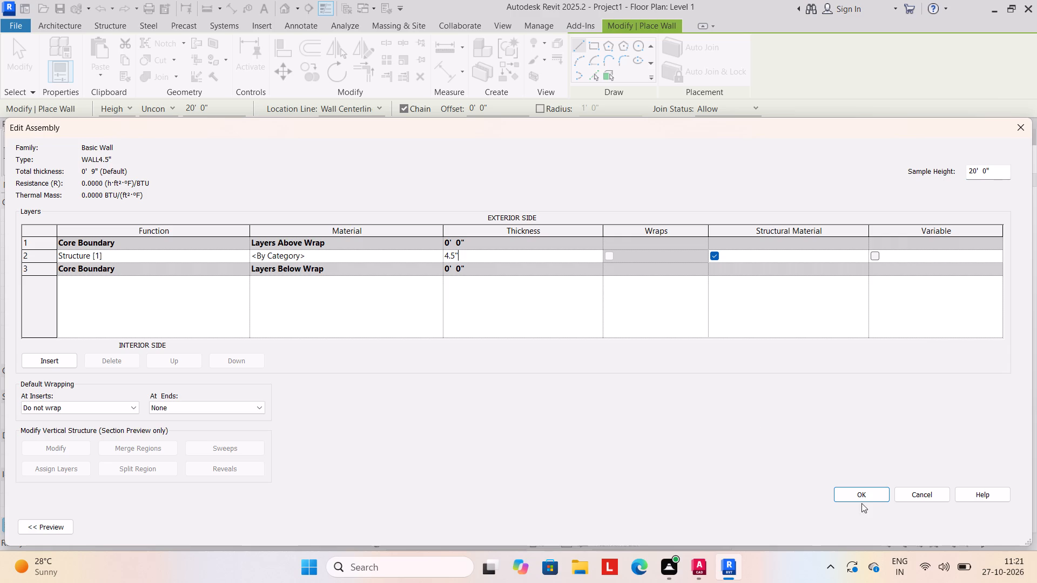
pyautogui.click(865, 493)
pyautogui.click(994, 526)
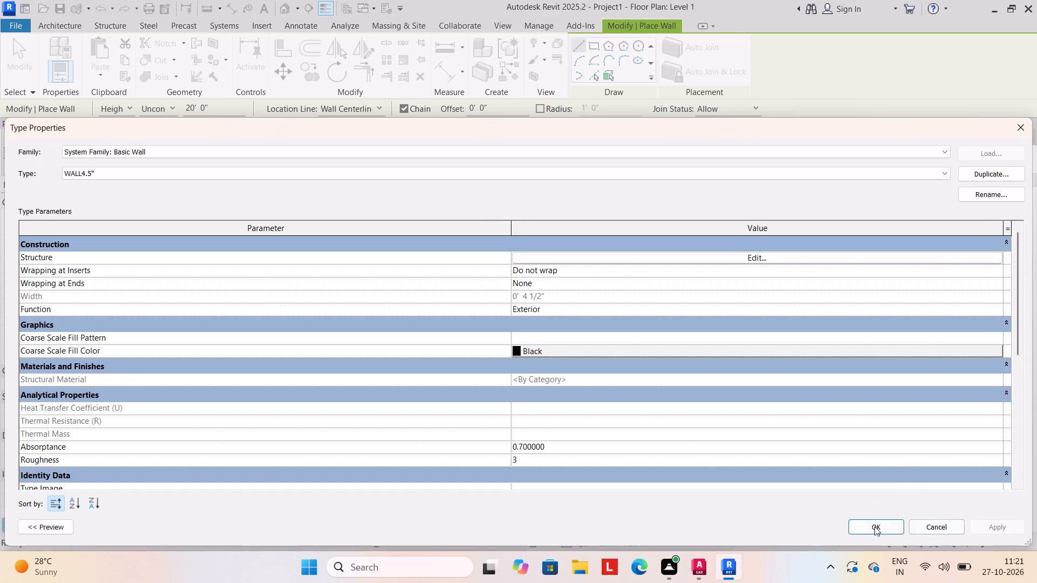
pyautogui.click(874, 526)
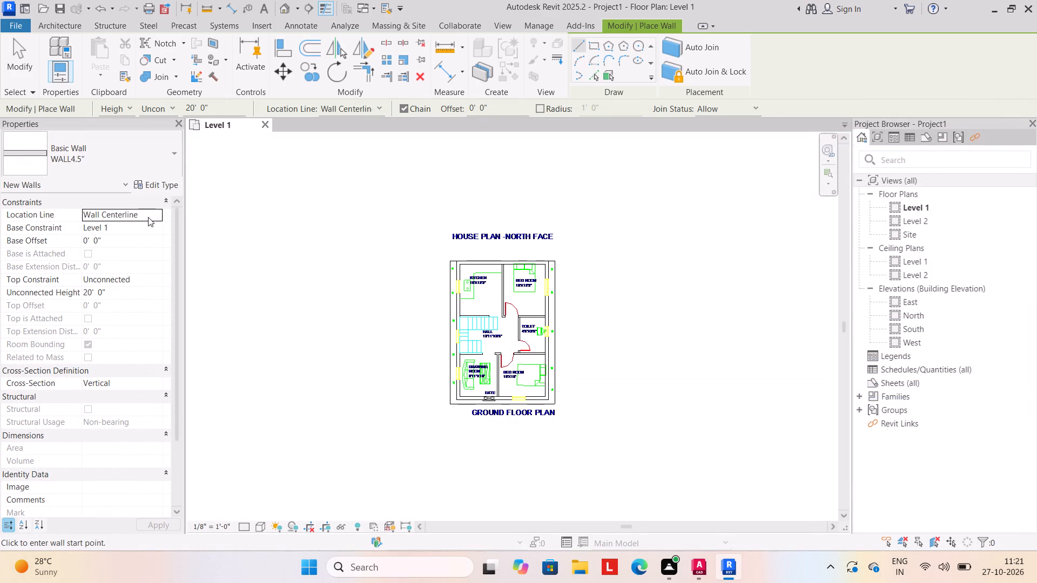
# Set the new walls' location line to Finish Face: Interior and their unconnected height to 10'.
pyautogui.click(148, 217)
pyautogui.click(153, 210)
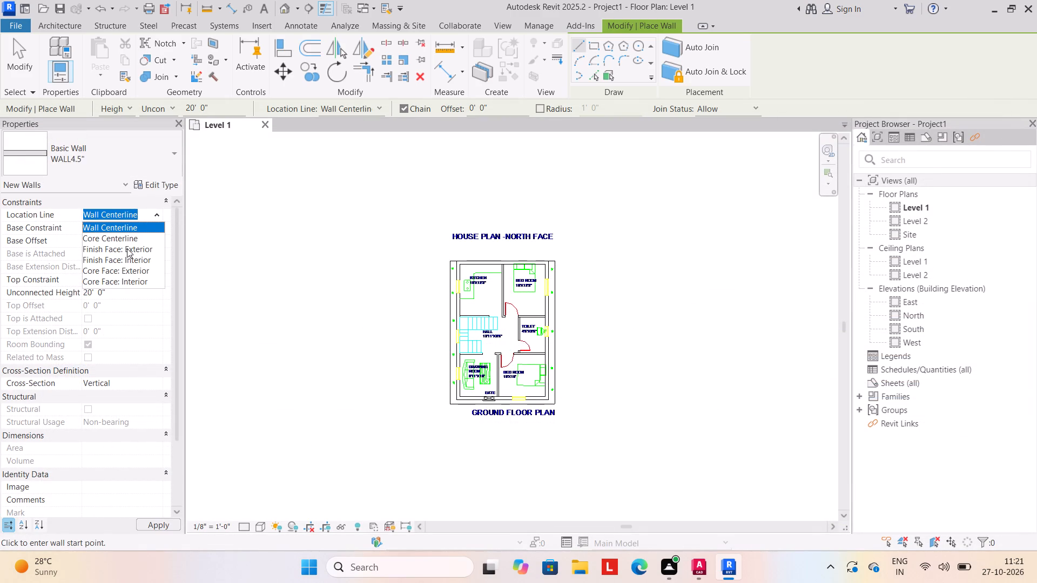
pyautogui.click(124, 260)
pyautogui.click(130, 294)
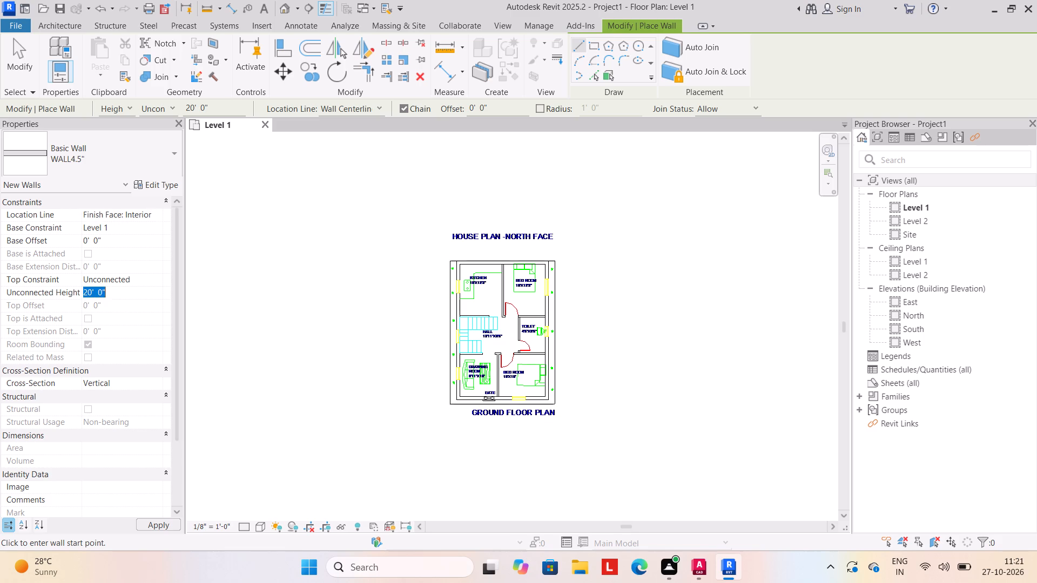
pyautogui.write("10'")
pyautogui.press('Return')
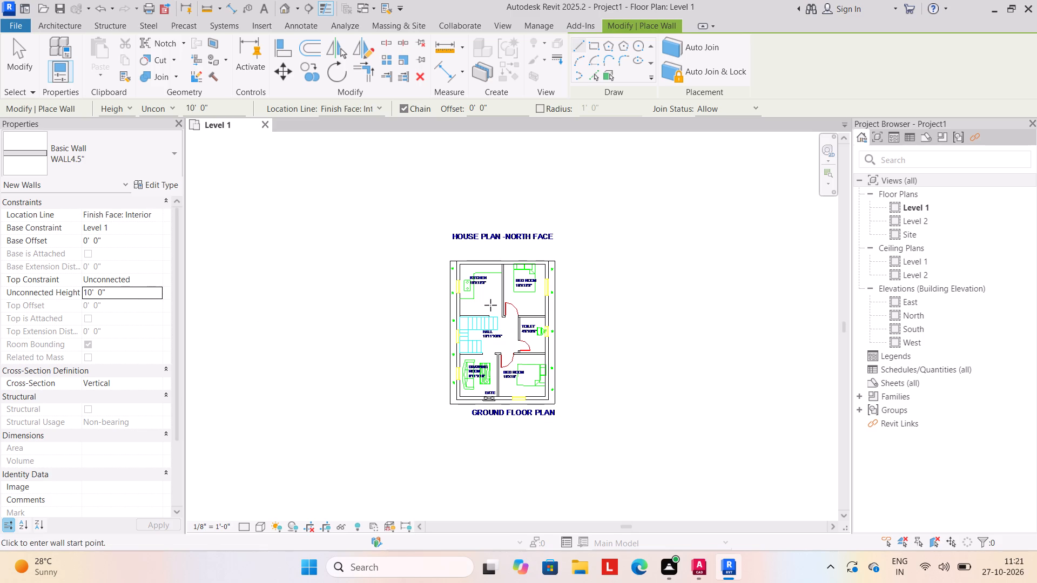
pyautogui.scroll(1, 490, 305)
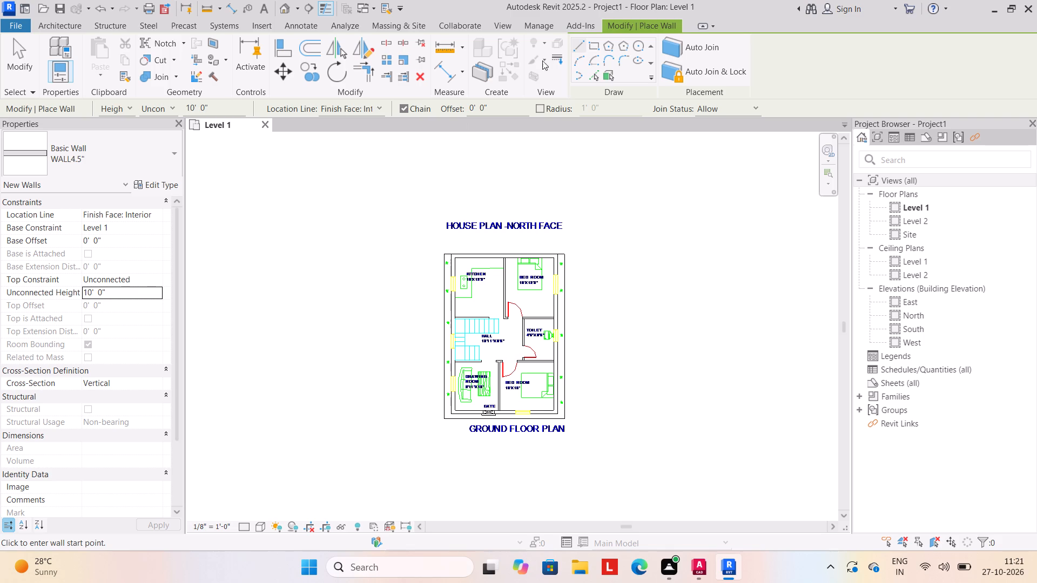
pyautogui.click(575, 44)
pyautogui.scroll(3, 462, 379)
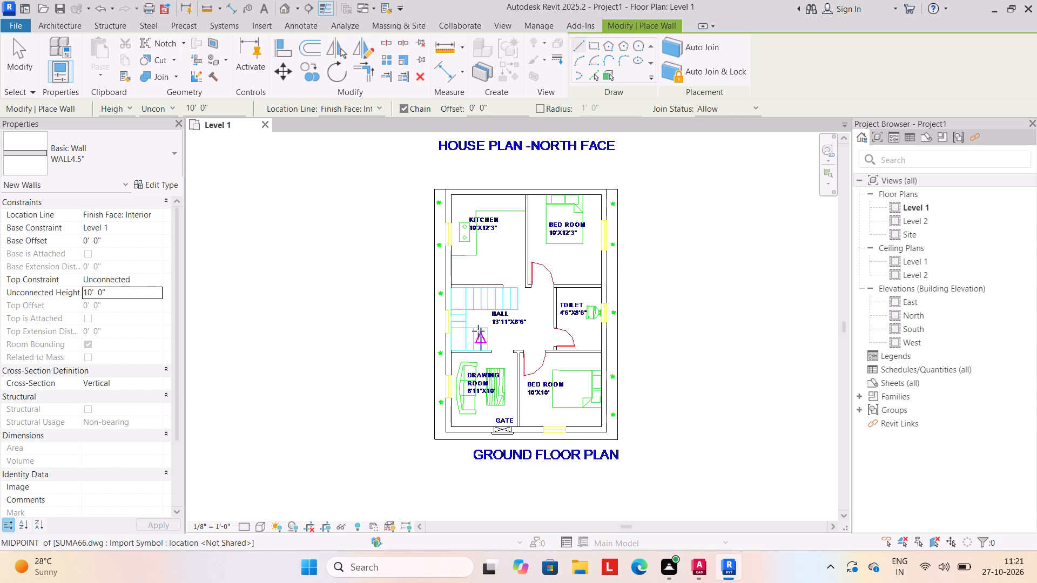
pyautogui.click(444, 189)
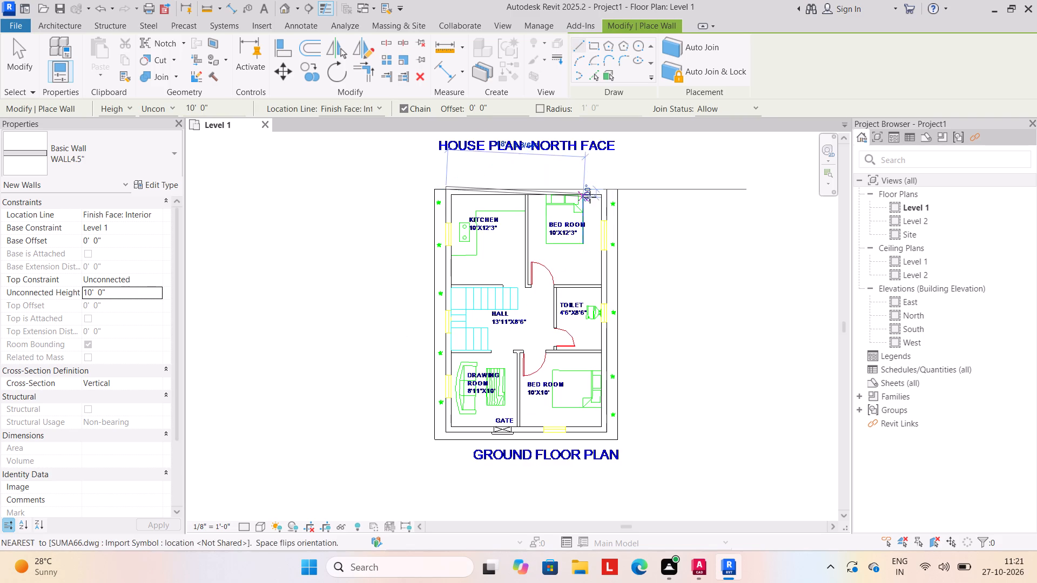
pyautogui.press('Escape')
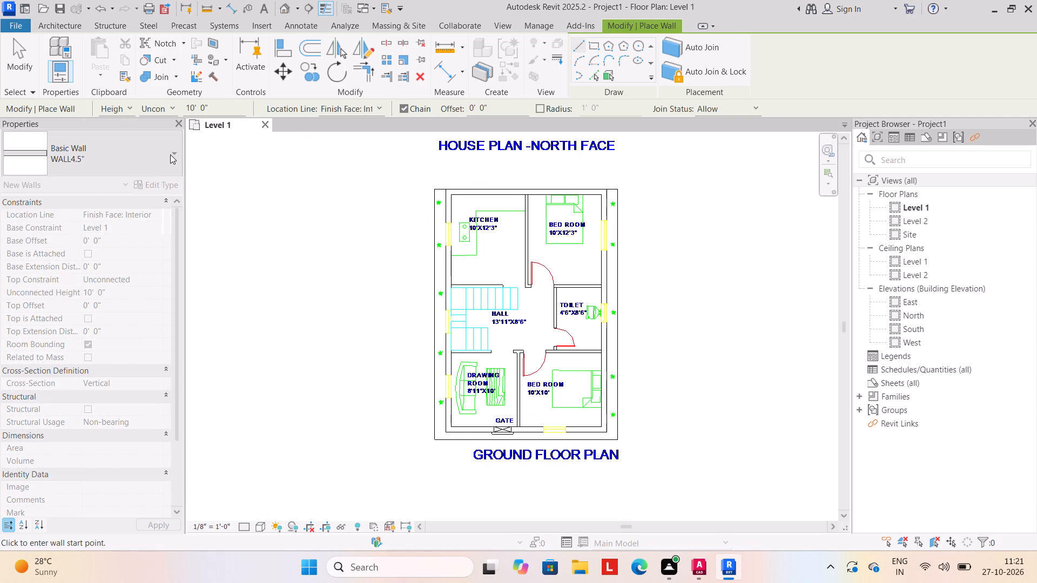
# Draw the four exterior walls with the WALL9" type around the plan's outer wall outline, flipping their orientation so the thickness falls inward.
pyautogui.click(173, 152)
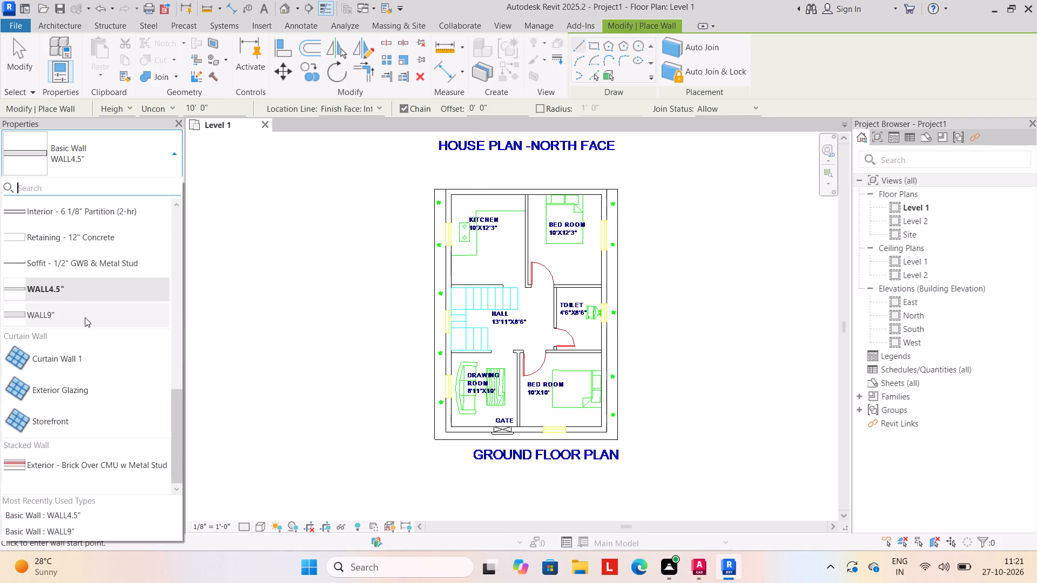
pyautogui.click(85, 317)
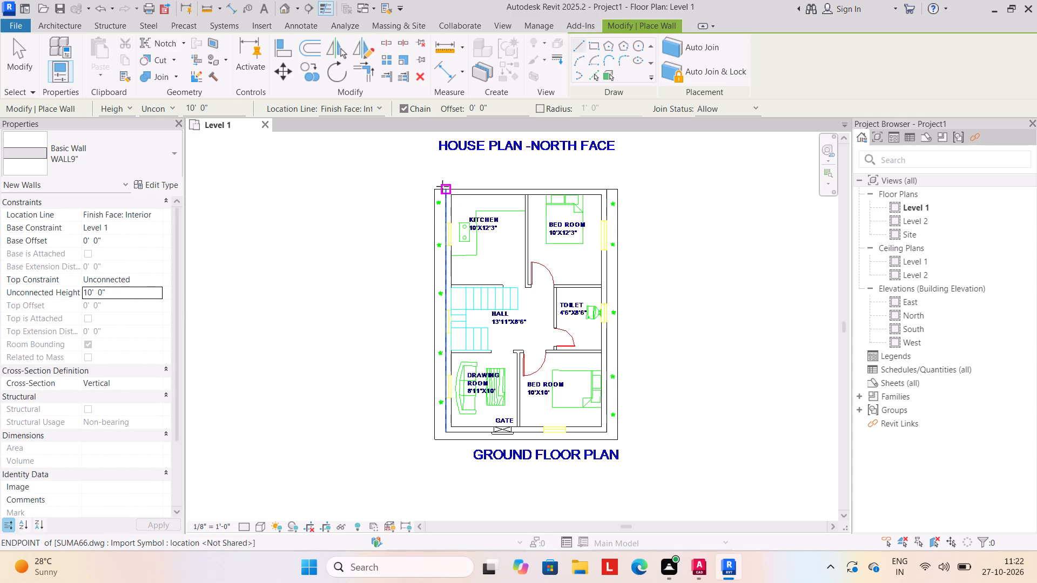
pyautogui.click(443, 187)
pyautogui.press('space')
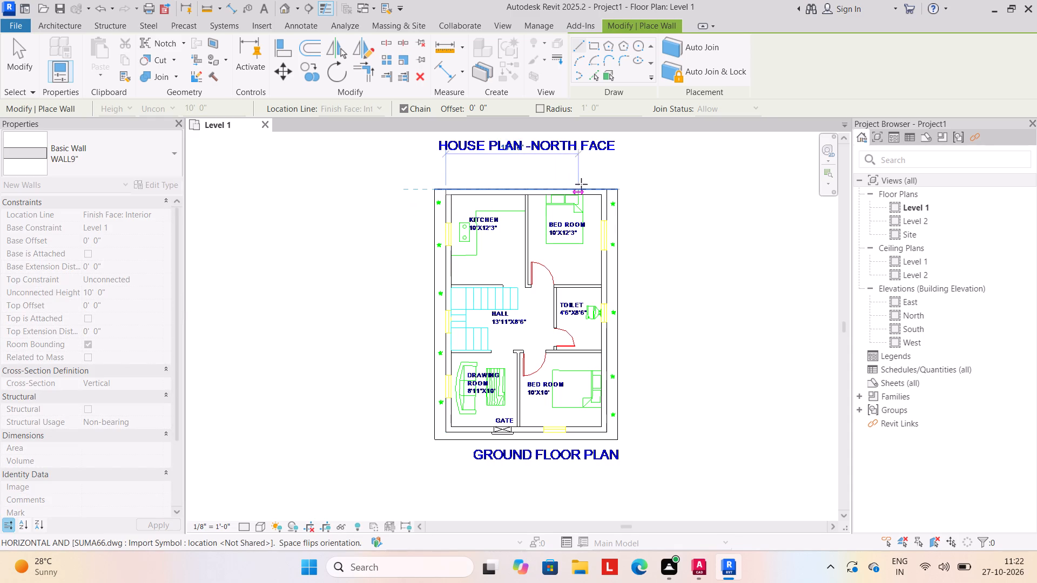
pyautogui.click(609, 185)
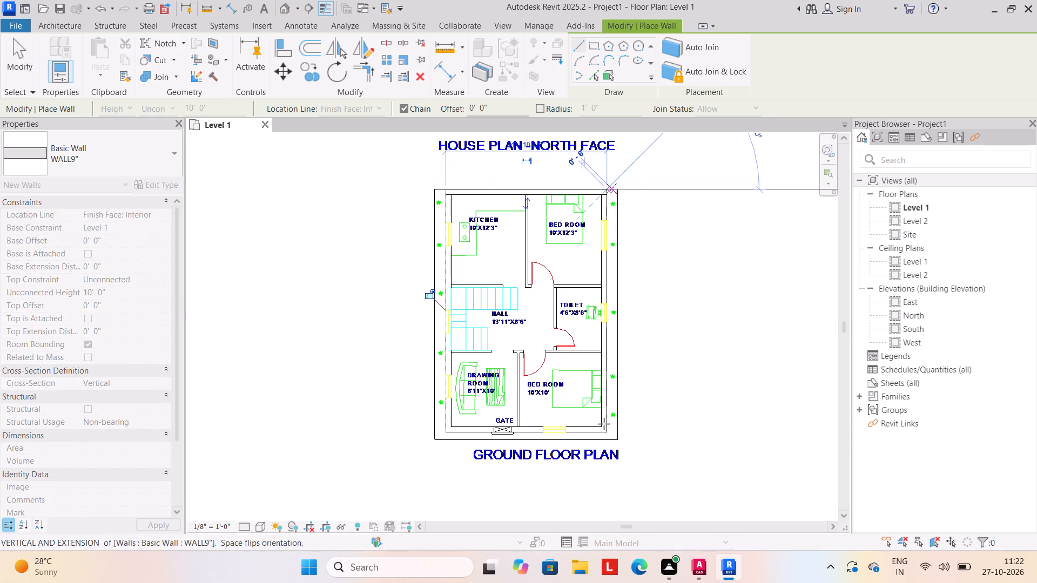
pyautogui.click(608, 433)
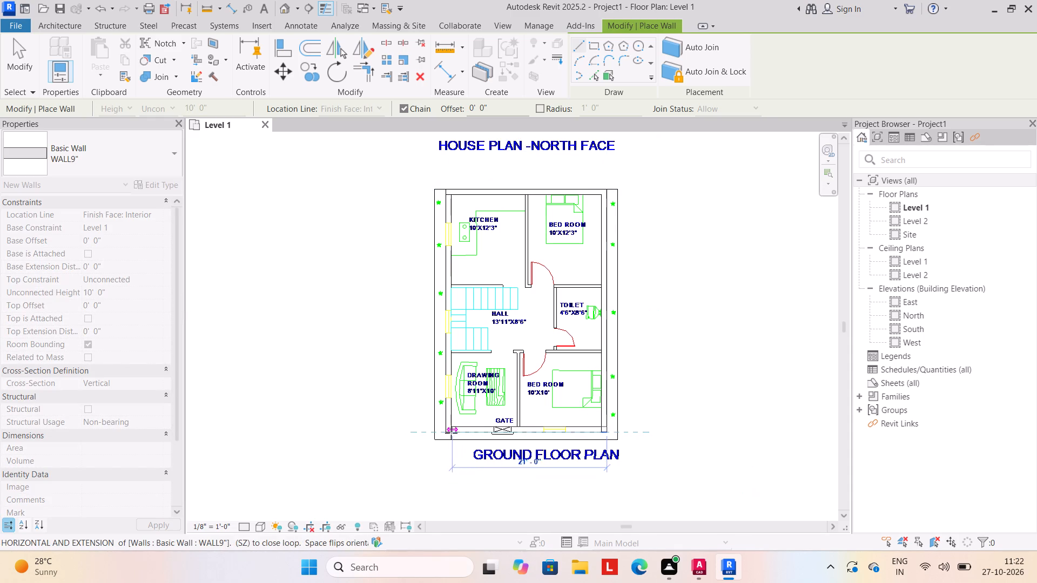
pyautogui.click(443, 433)
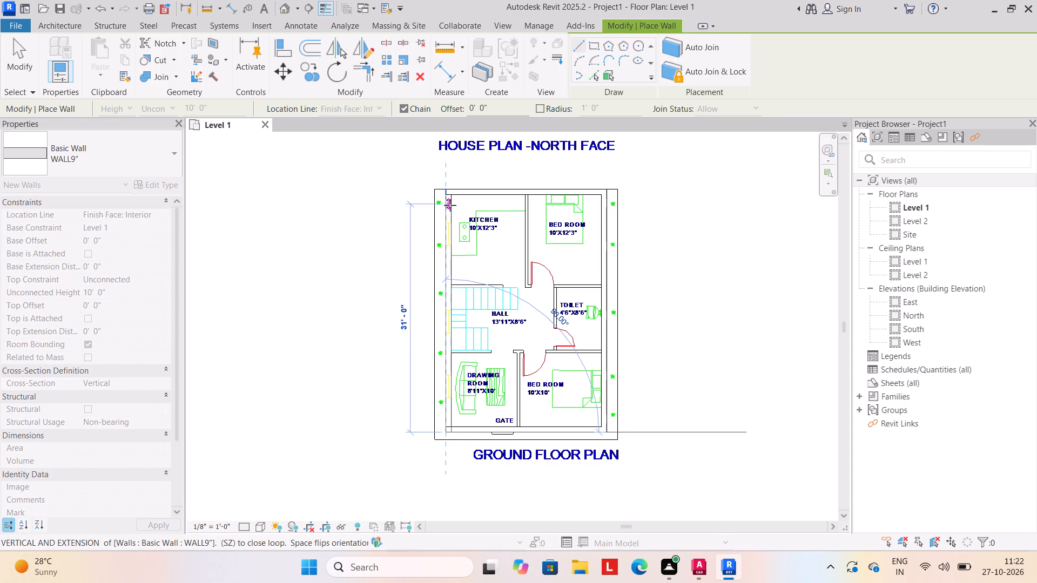
pyautogui.click(449, 200)
pyautogui.press('Escape')
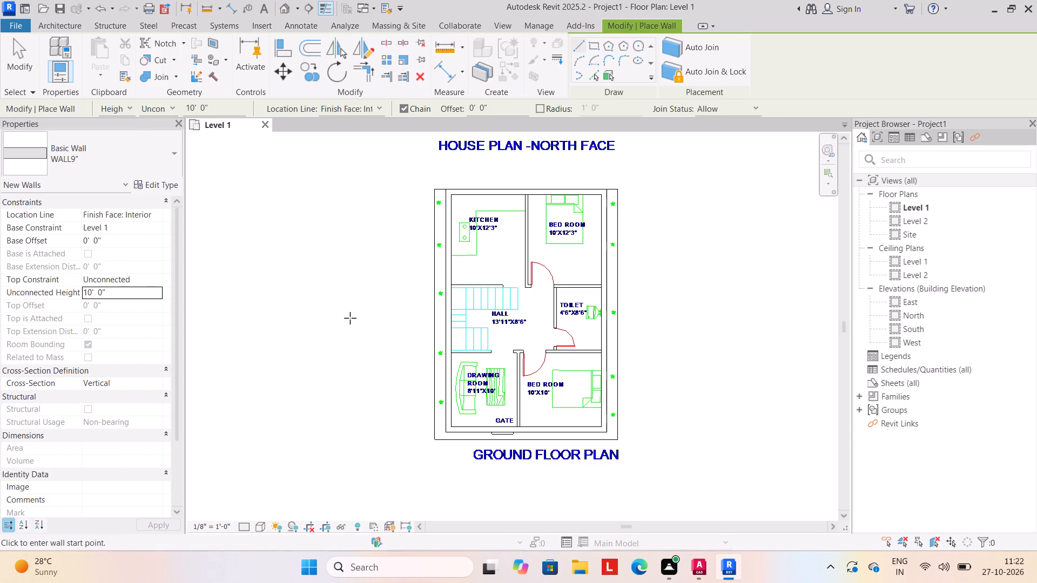
# Switch the new walls' type to WALL4.5" for the interior partitions.
pyautogui.moveTo(340, 304); pyautogui.dragTo(388, 295, button='middle')
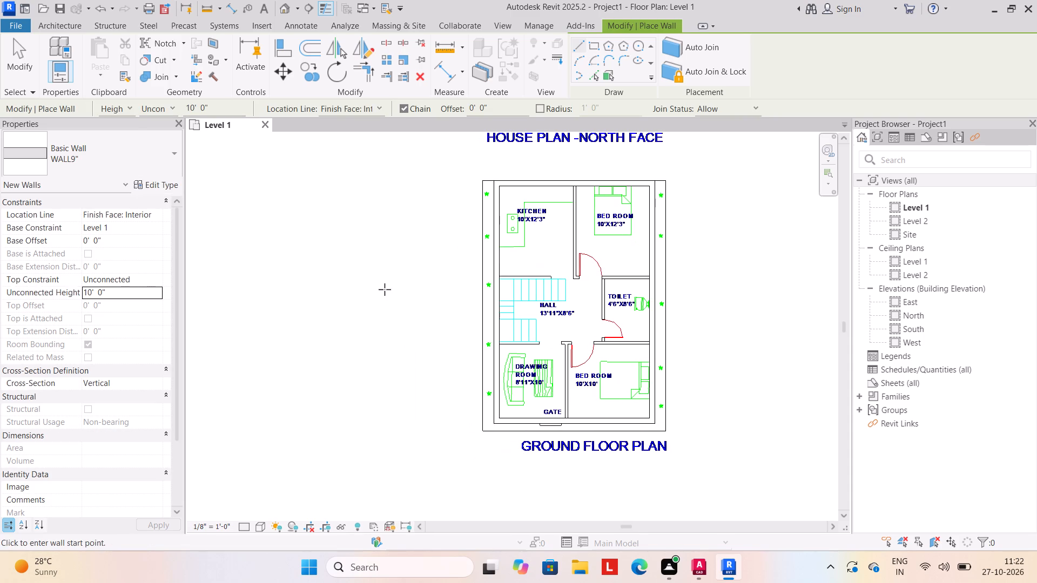
pyautogui.click(176, 159)
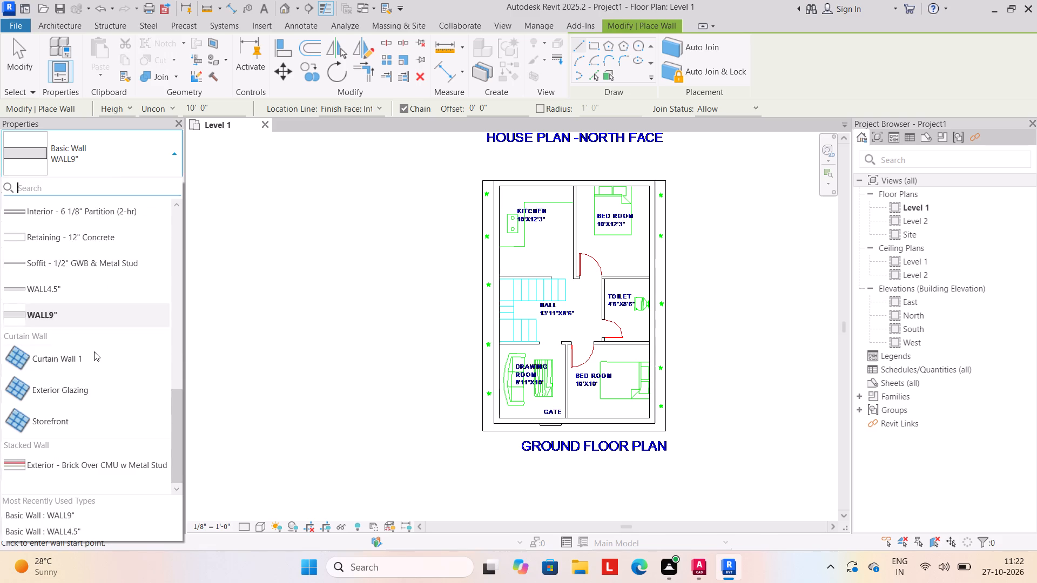
pyautogui.click(76, 287)
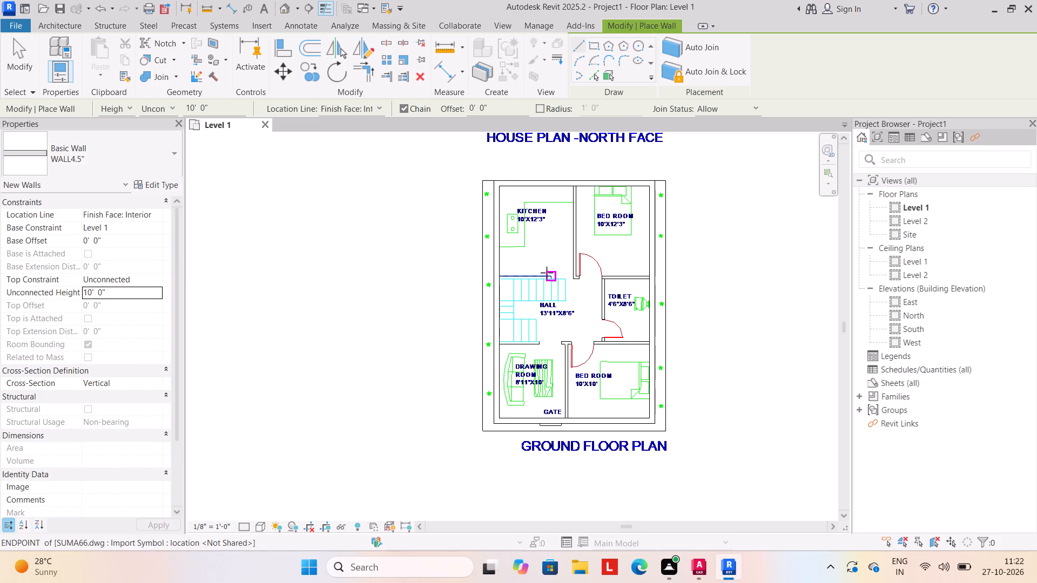
pyautogui.scroll(4, 547, 273)
pyautogui.scroll(-2, 579, 234)
pyautogui.scroll(2, 606, 158)
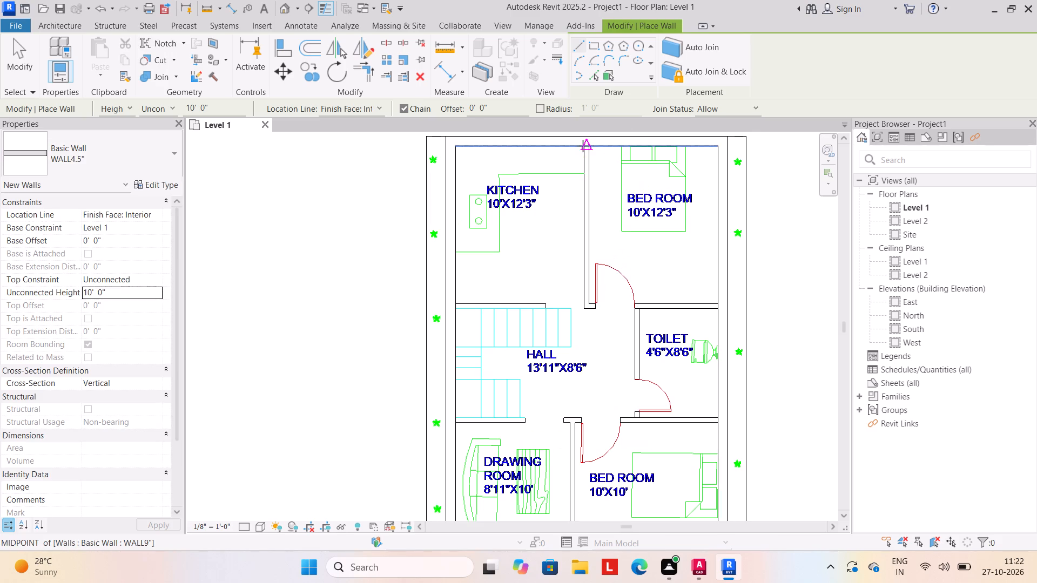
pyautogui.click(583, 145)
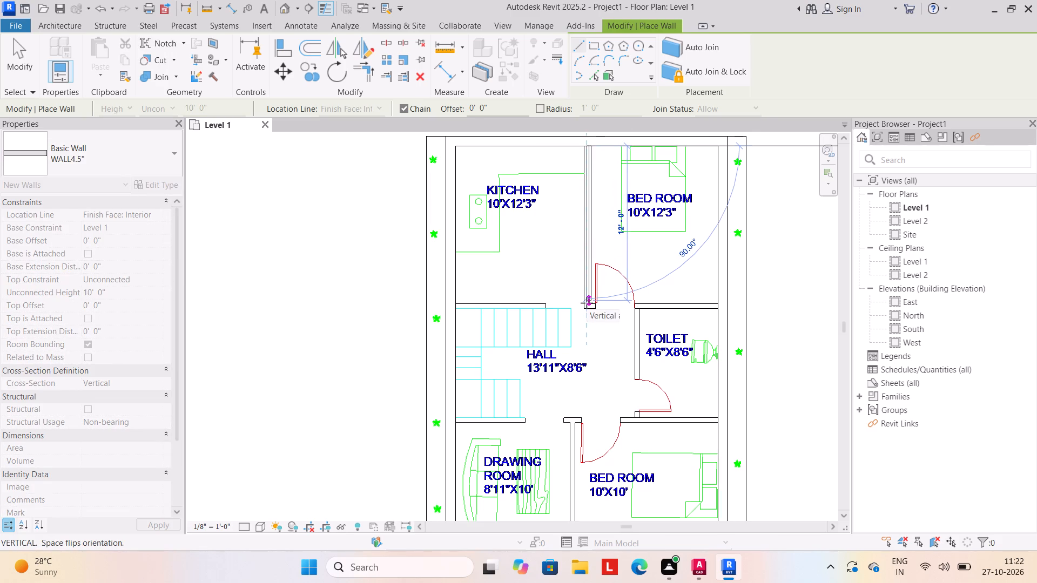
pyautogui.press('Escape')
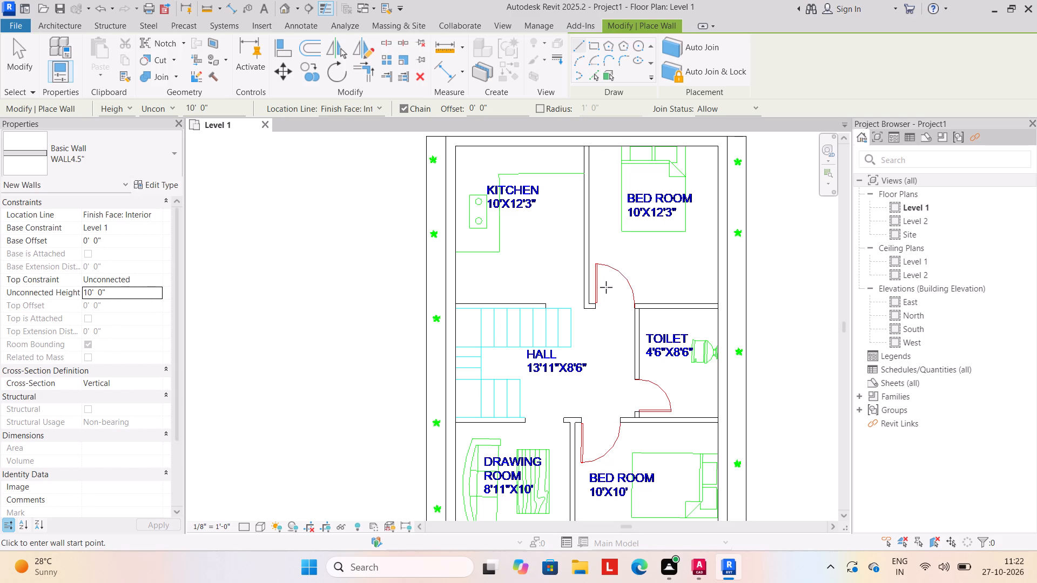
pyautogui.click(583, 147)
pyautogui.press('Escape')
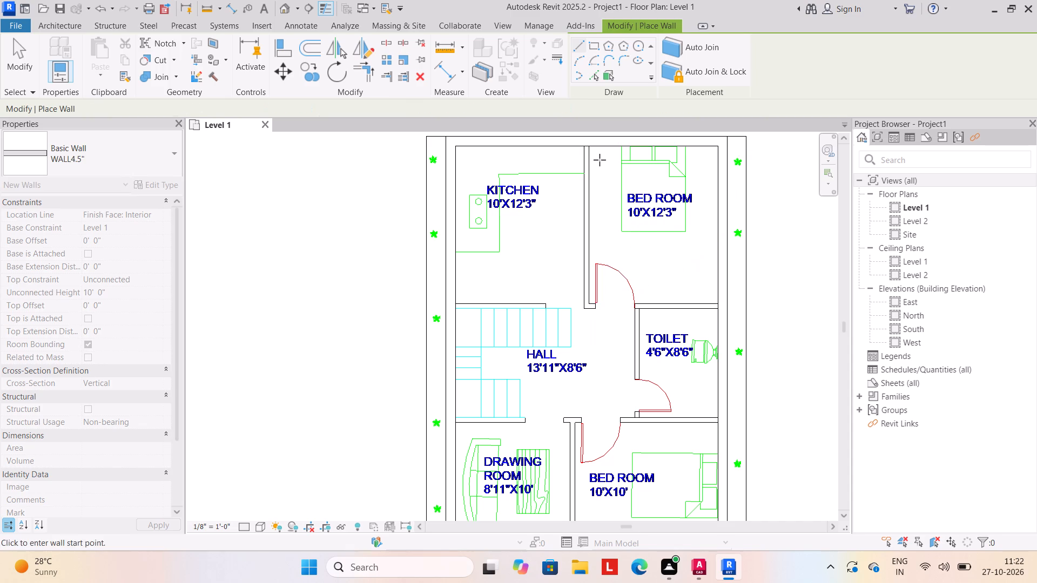
# Draw chained partitions along the kitchen–bedroom line, about 13' long, and across between bedroom and toilet to the exterior wall.
pyautogui.scroll(5, 587, 146)
pyautogui.click(578, 146)
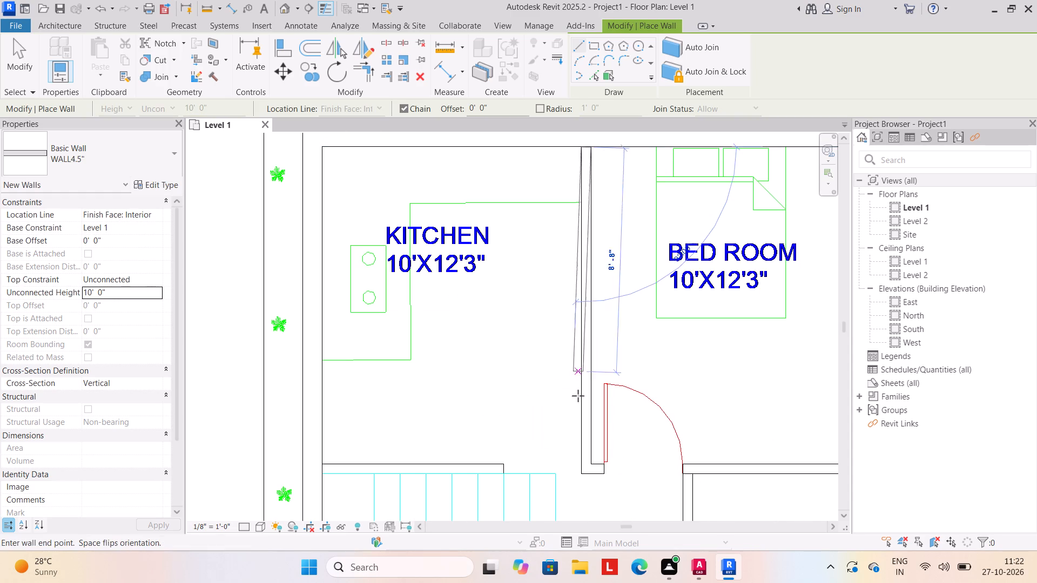
pyautogui.click(582, 477)
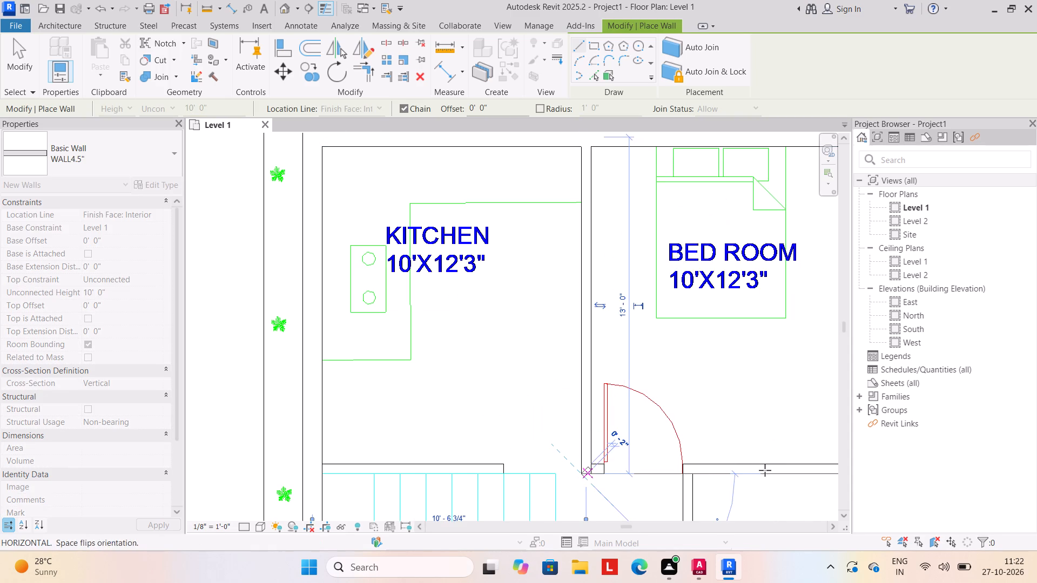
pyautogui.moveTo(769, 474); pyautogui.dragTo(669, 406, button='middle')
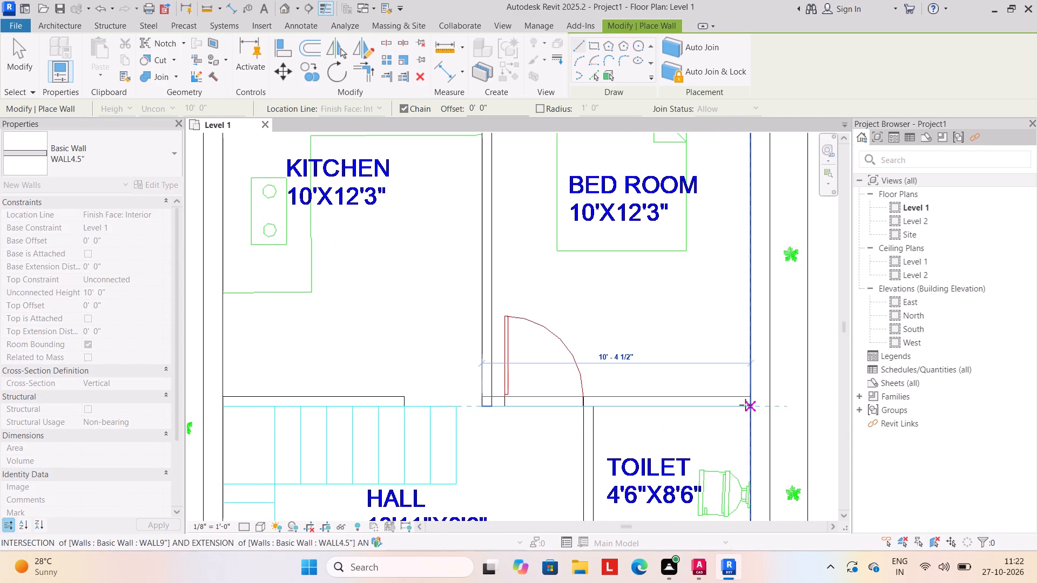
pyautogui.click(745, 405)
pyautogui.press('Escape')
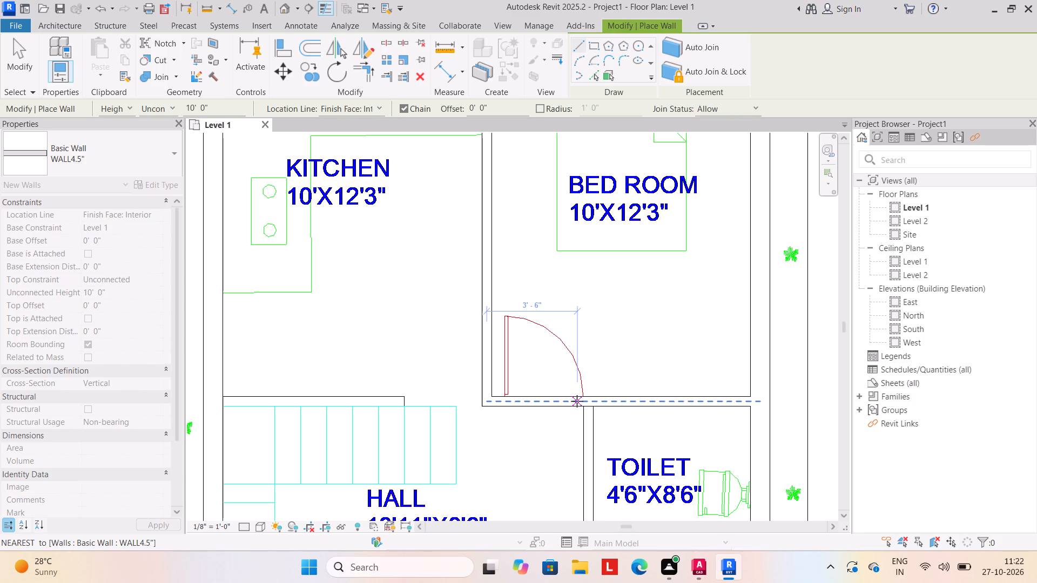
# Draw the kitchen–hall partition from the exterior wall beside the staircase to the end of the plan's wall line, about 7'-4 1/2" long.
pyautogui.scroll(-3, 577, 404)
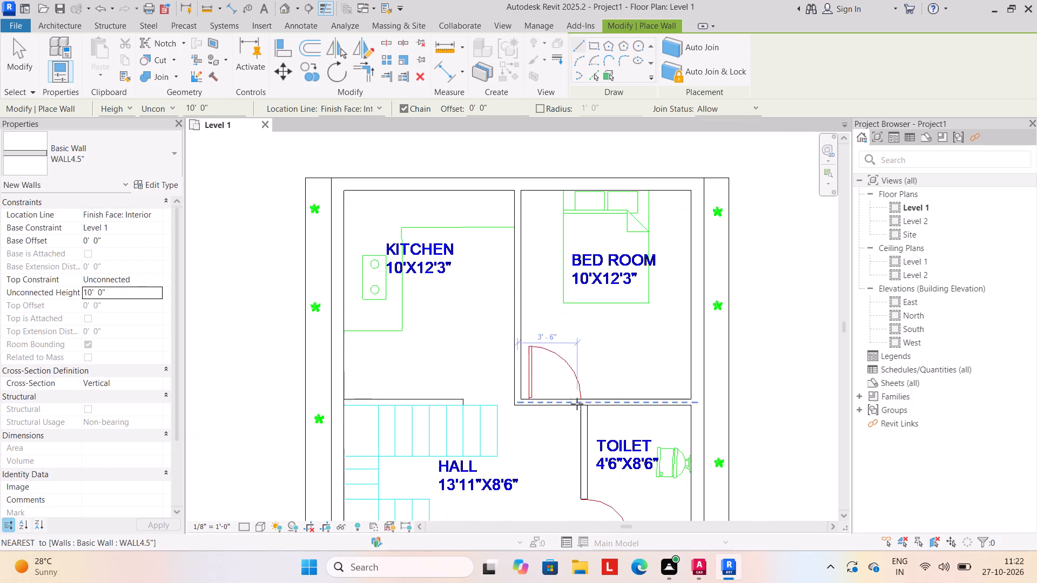
pyautogui.moveTo(577, 404); pyautogui.dragTo(609, 322, button='middle')
pyautogui.scroll(3, 372, 324)
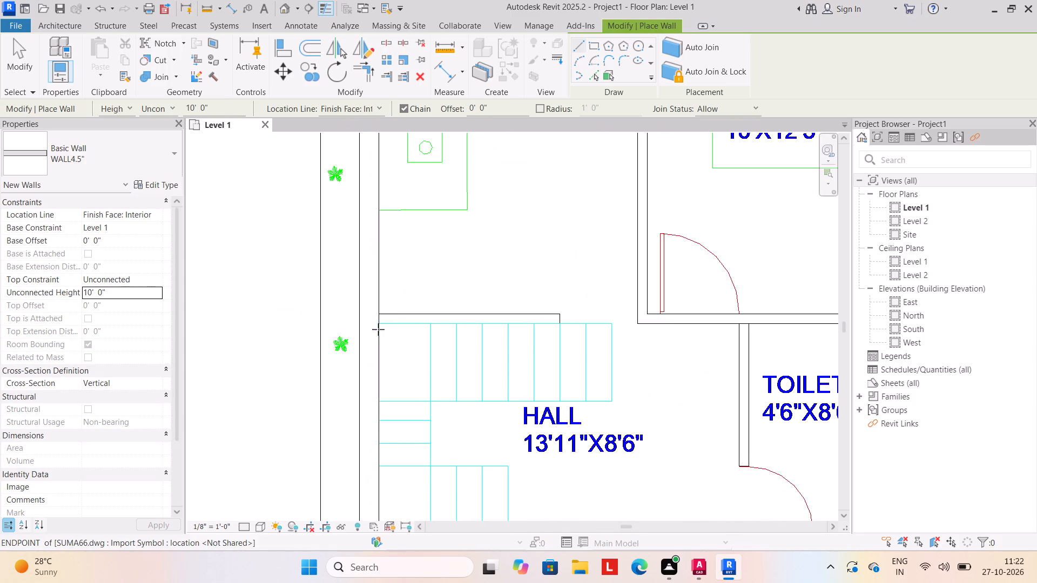
pyautogui.click(378, 329)
pyautogui.click(557, 325)
pyautogui.press('Escape')
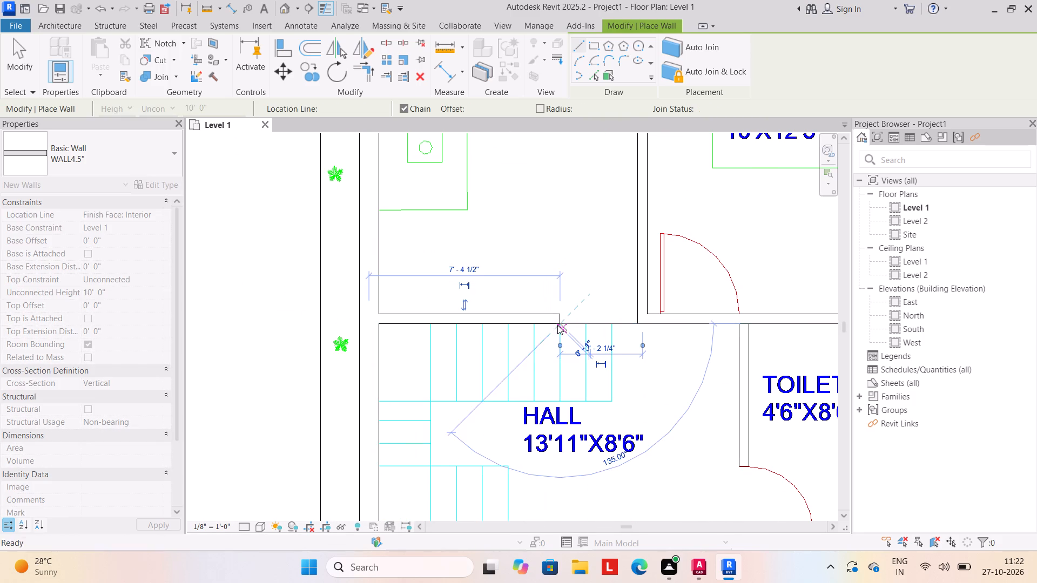
# Draw the partition between the hall and the toilet, from the upper bedroom wall to the lower bedroom's wall line.
pyautogui.scroll(-1, 489, 381)
pyautogui.moveTo(489, 381); pyautogui.dragTo(464, 277, button='middle')
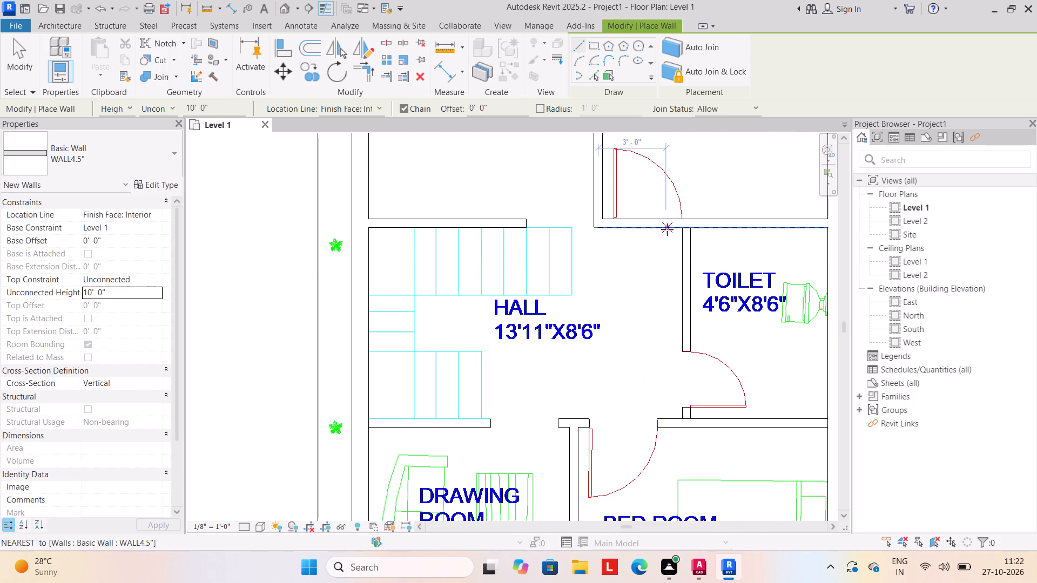
pyautogui.click(684, 232)
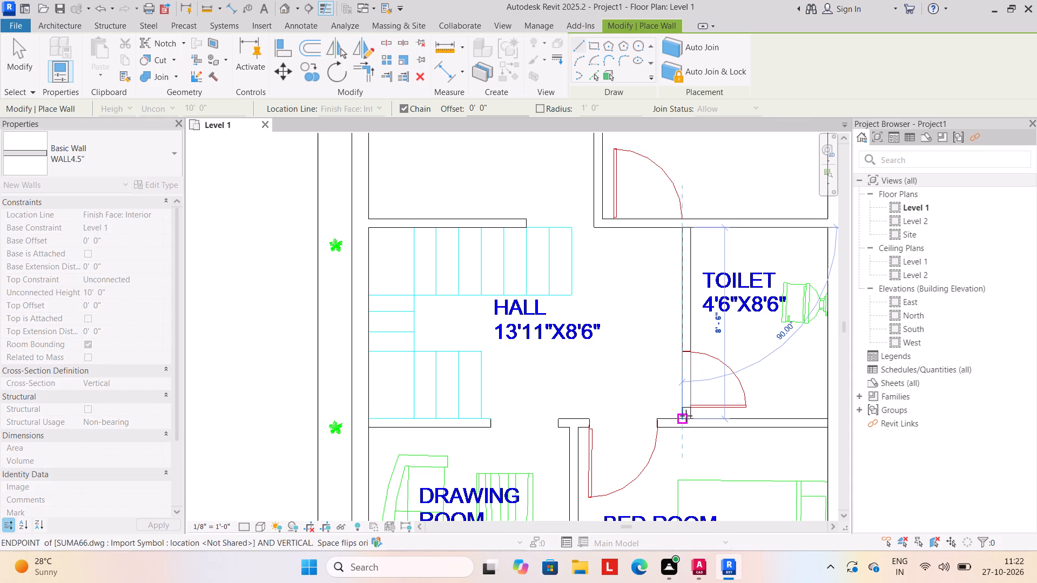
pyautogui.click(686, 416)
pyautogui.press('Escape')
# Draw the partitions separating the hall and toilet from the drawing room and lower bedroom, leaving the drawing room opening clear.
pyautogui.moveTo(695, 410); pyautogui.dragTo(658, 349, button='middle')
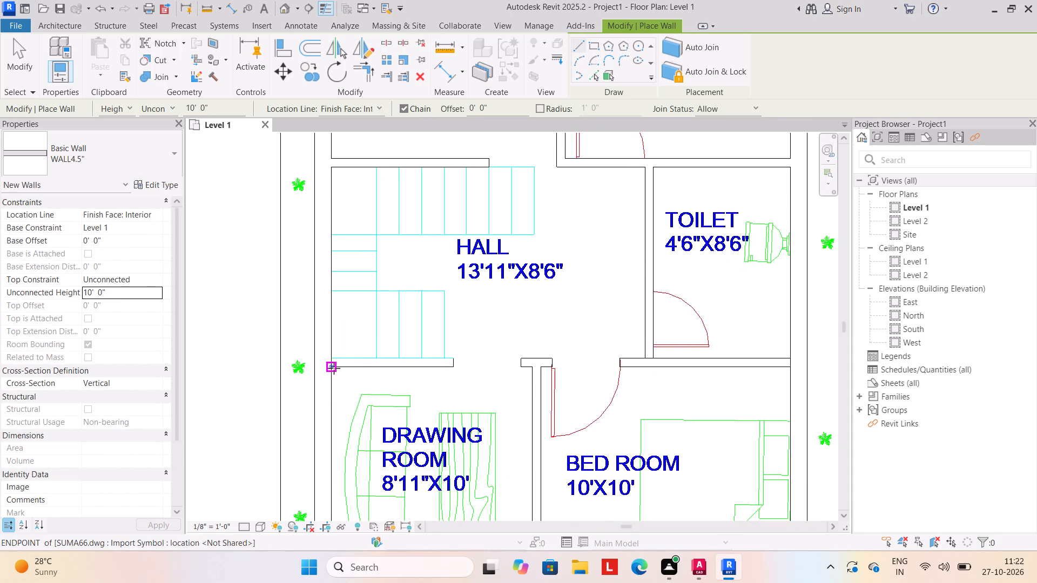
pyautogui.click(334, 368)
pyautogui.click(452, 364)
pyautogui.press('Escape')
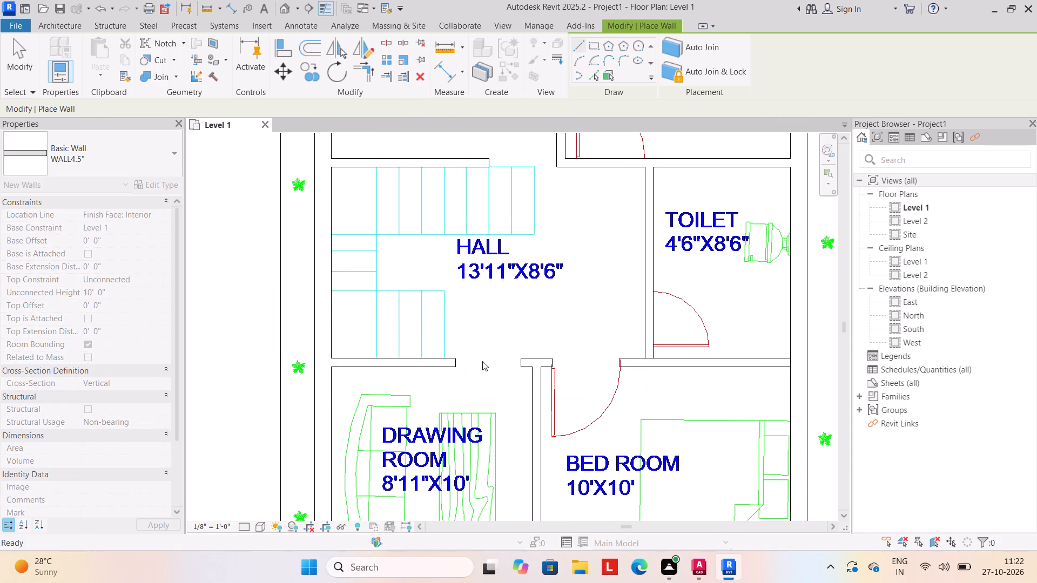
pyautogui.click(523, 367)
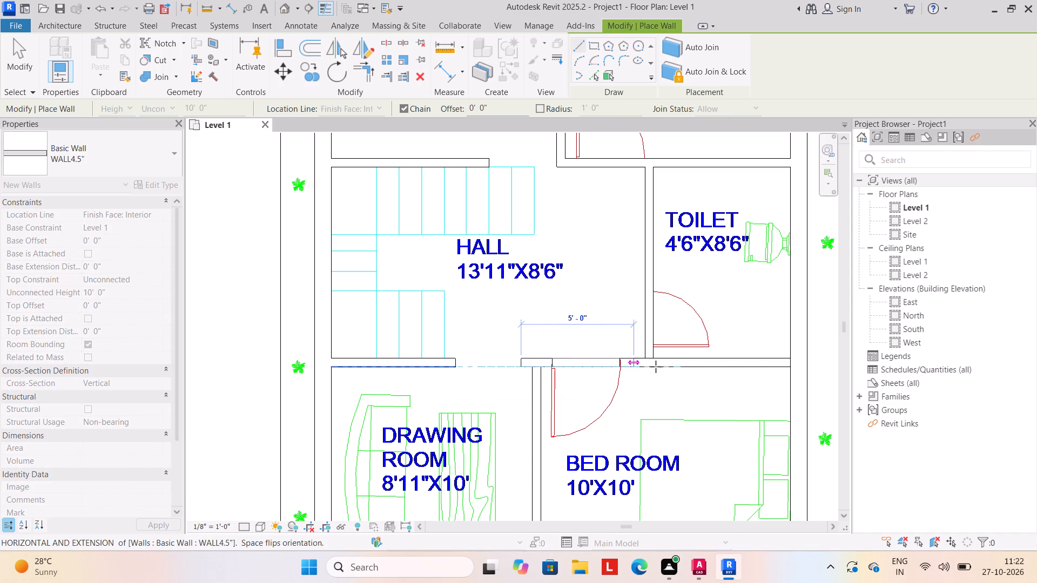
pyautogui.click(787, 371)
pyautogui.press('Escape')
# Draw the partition between the drawing room and the 10'x10' bedroom, ending at the gate-side exterior wall.
pyautogui.scroll(-1, 651, 396)
pyautogui.moveTo(651, 397); pyautogui.dragTo(611, 307, button='middle')
pyautogui.click(508, 281)
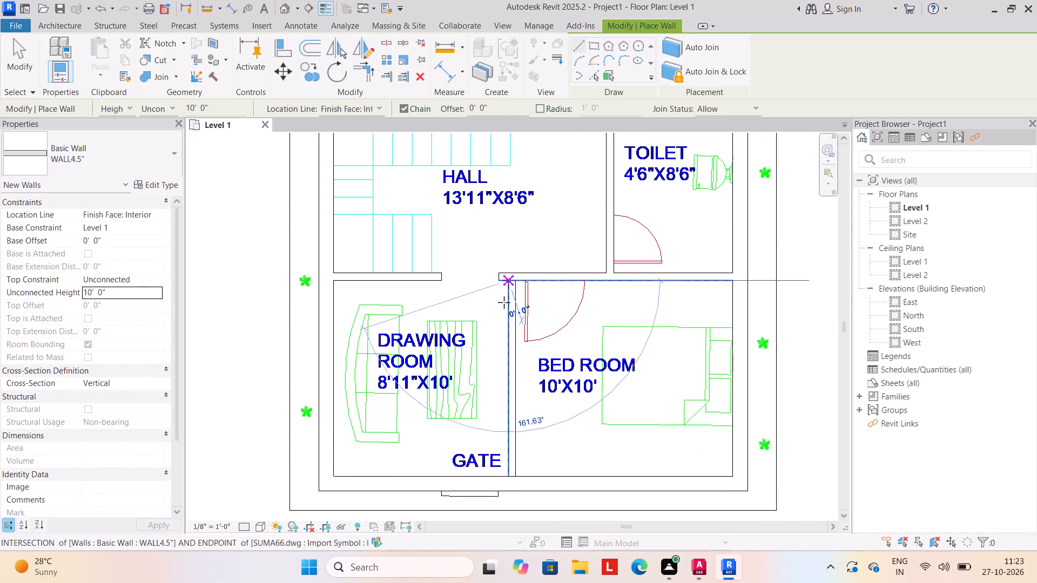
pyautogui.click(510, 474)
pyautogui.press('Escape')
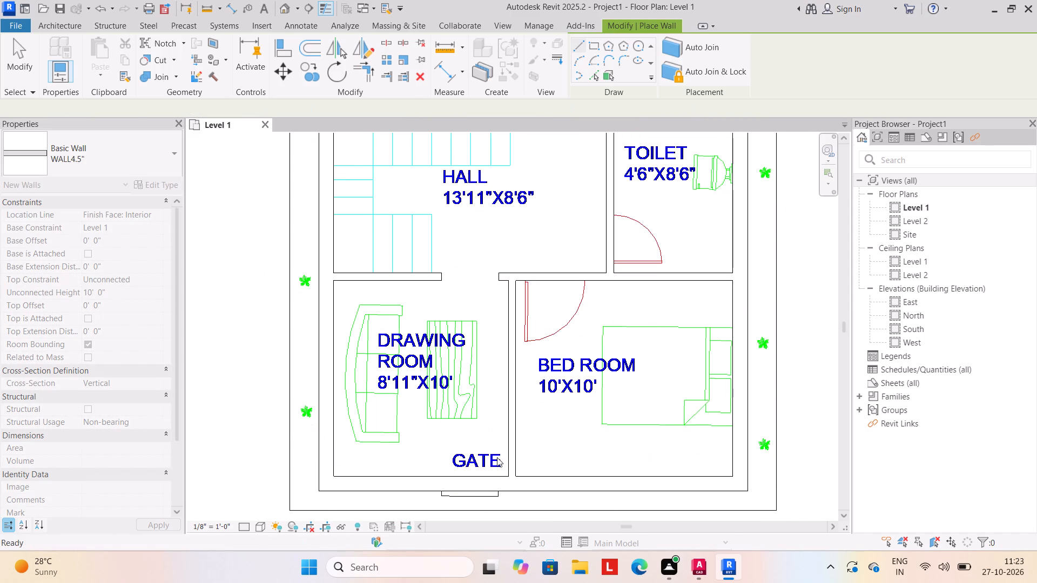
# Place a 36" x 84" Single-Flush door in the hall–toilet partition, swinging into the toilet at the plan's door symbol.
pyautogui.scroll(-1, 429, 408)
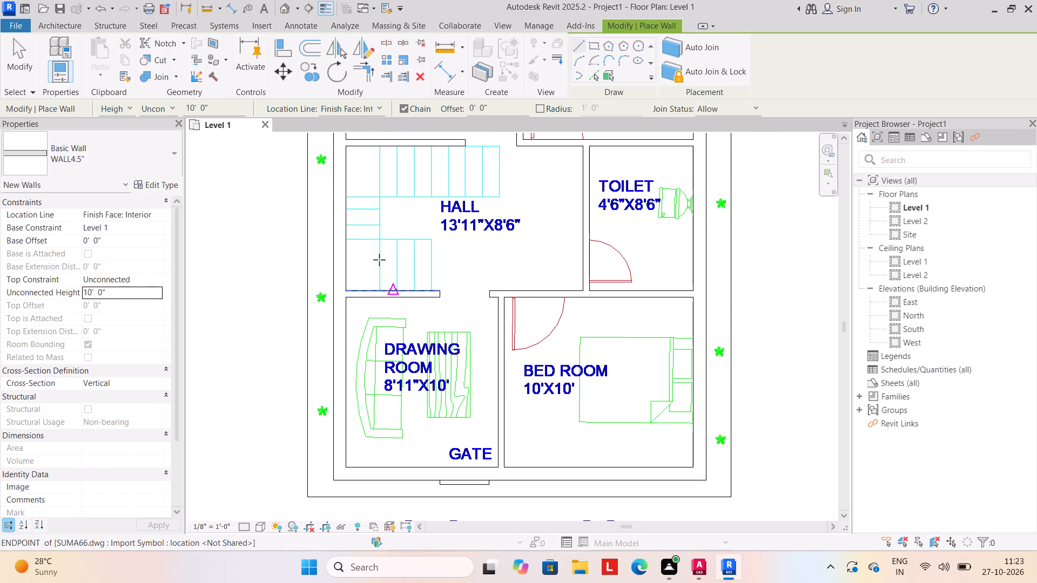
pyautogui.scroll(-5, 420, 252)
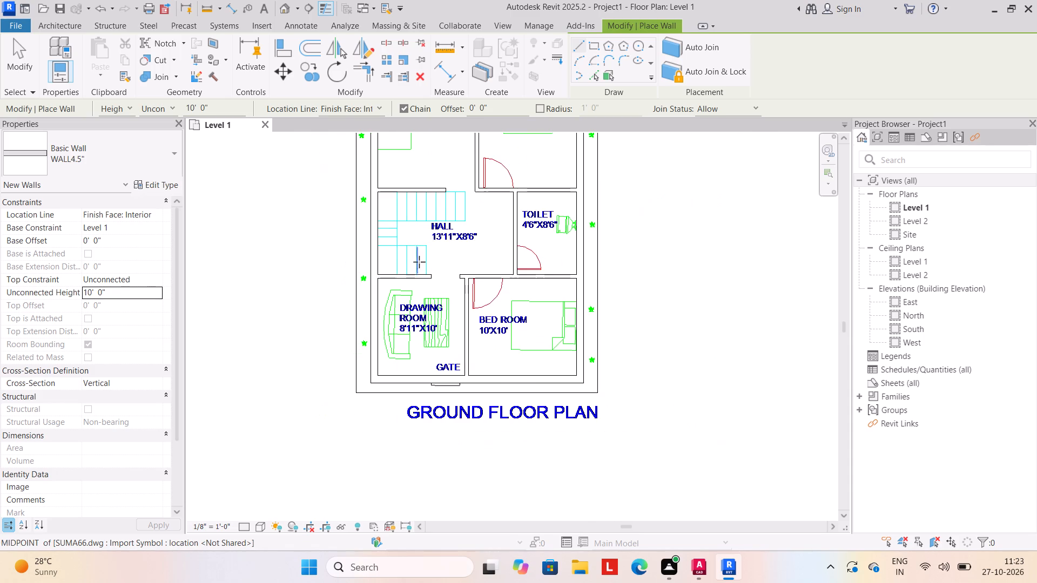
pyautogui.moveTo(419, 267); pyautogui.dragTo(416, 290, button='middle')
pyautogui.scroll(-1, 416, 277)
pyautogui.moveTo(416, 277); pyautogui.dragTo(416, 294, button='middle')
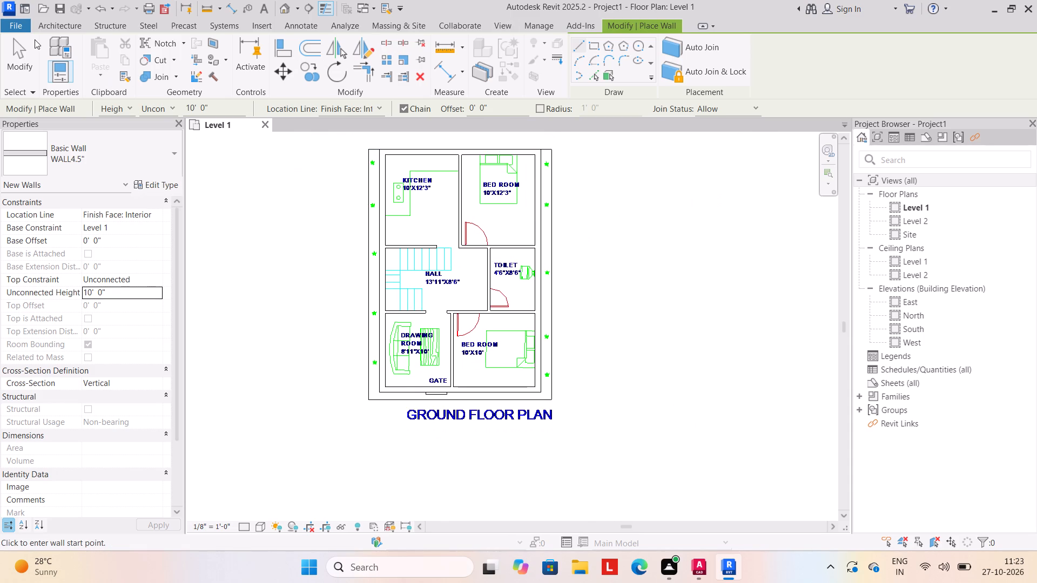
pyautogui.click(11, 57)
pyautogui.click(80, 50)
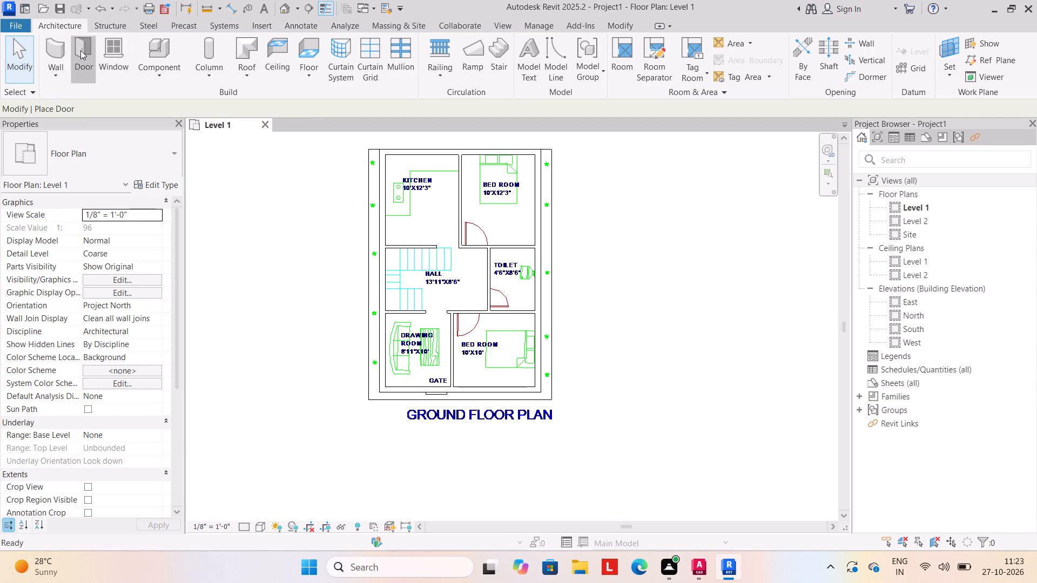
pyautogui.click(172, 153)
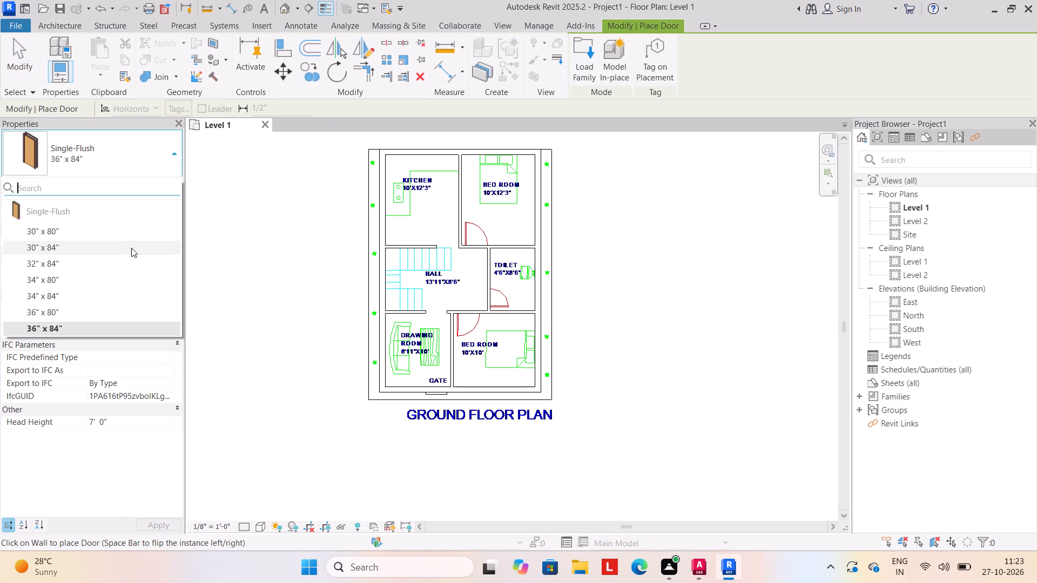
pyautogui.click(115, 223)
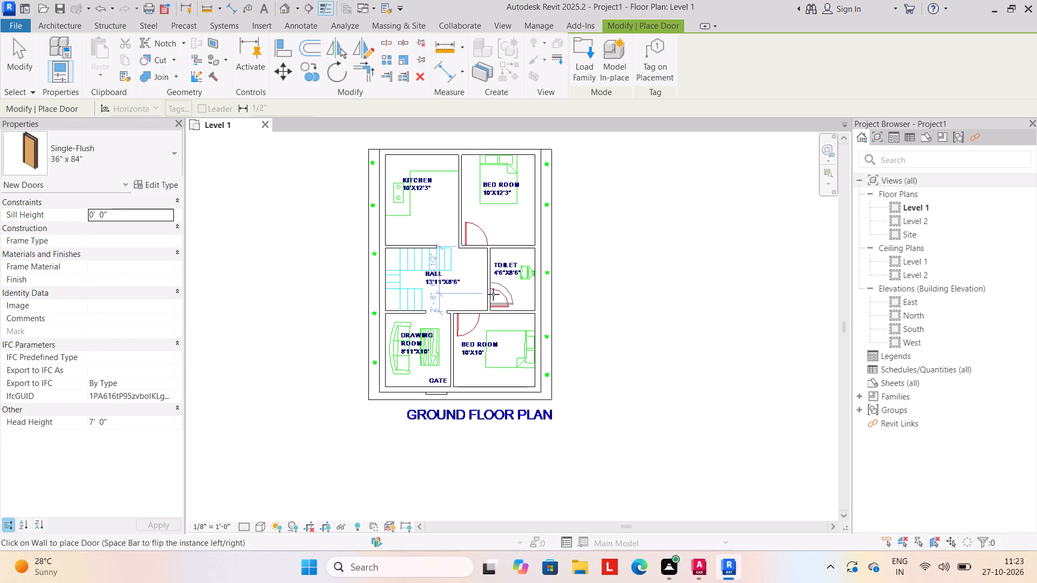
pyautogui.click(492, 295)
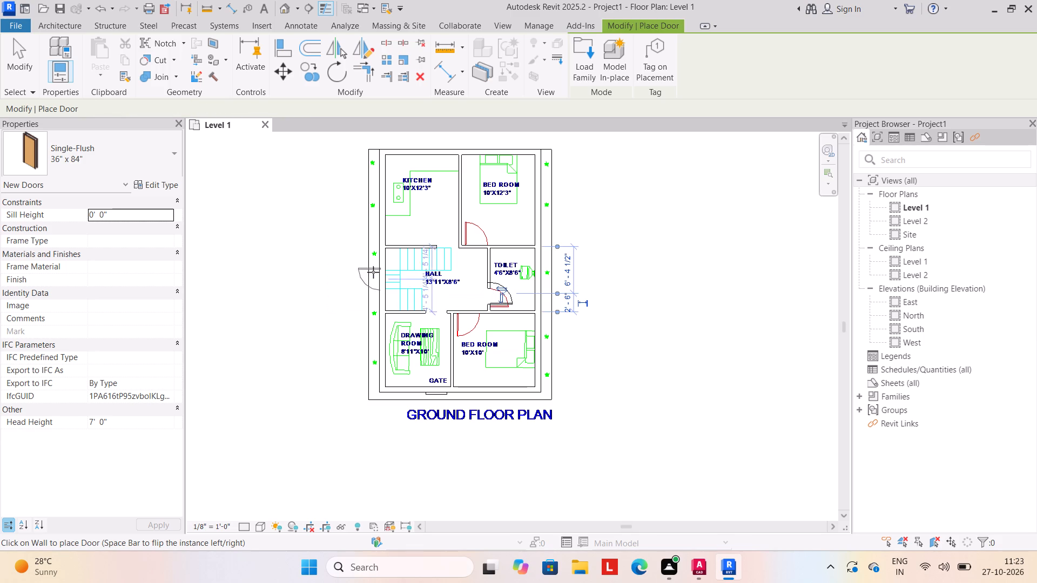
pyautogui.press('Escape')
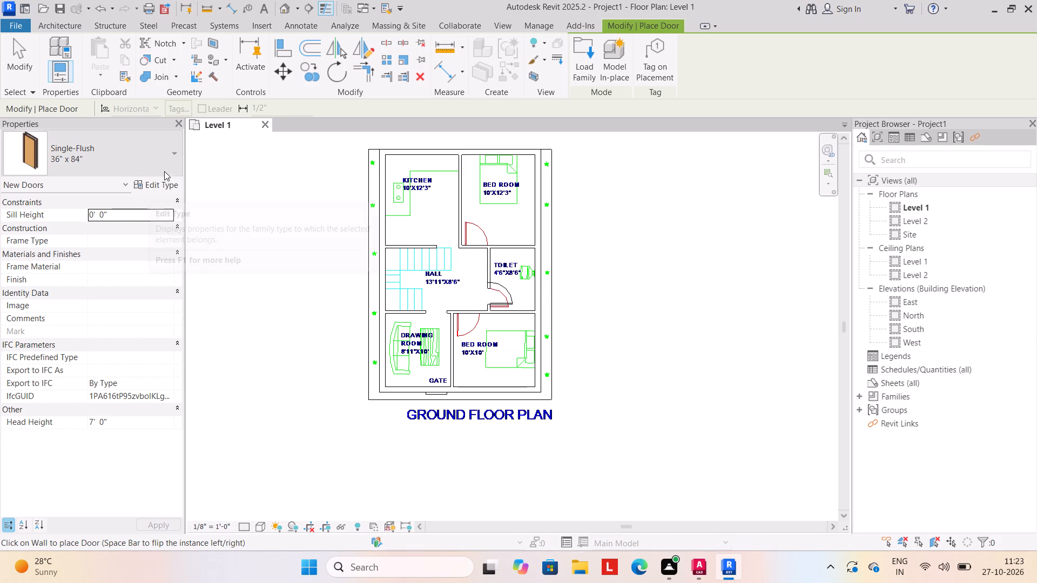
# Place 36" x 84" Single-Flush doors into the upper and lower bedrooms, flipping their swings to match the plan's door symbols.
pyautogui.click(171, 150)
pyautogui.click(72, 227)
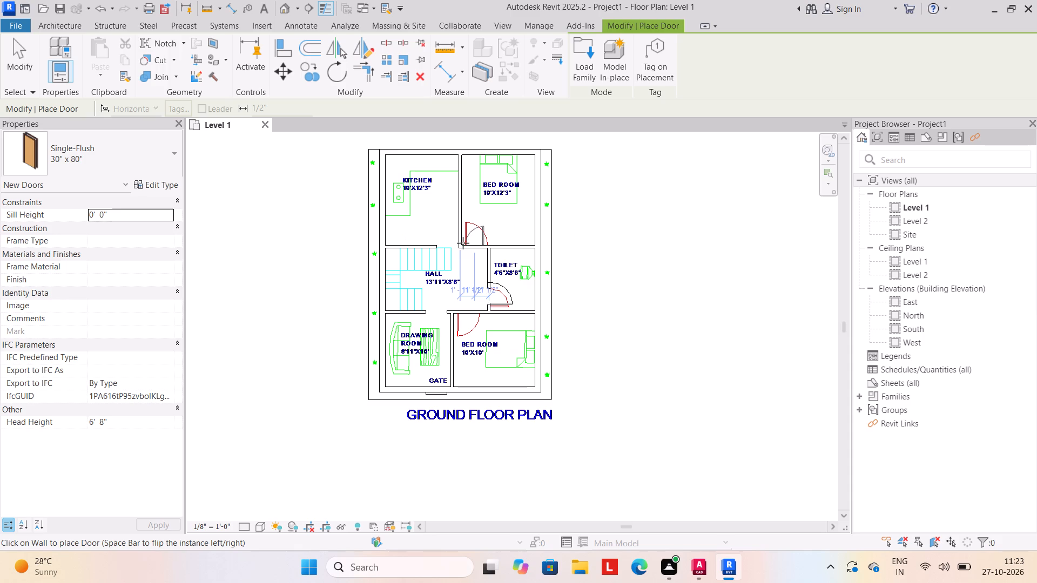
pyautogui.click(178, 158)
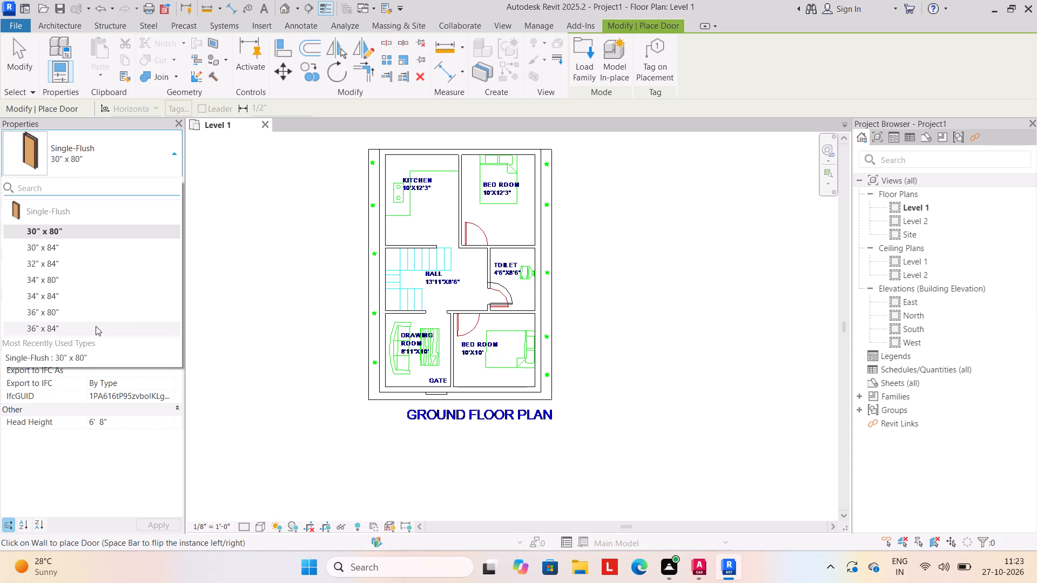
pyautogui.click(96, 328)
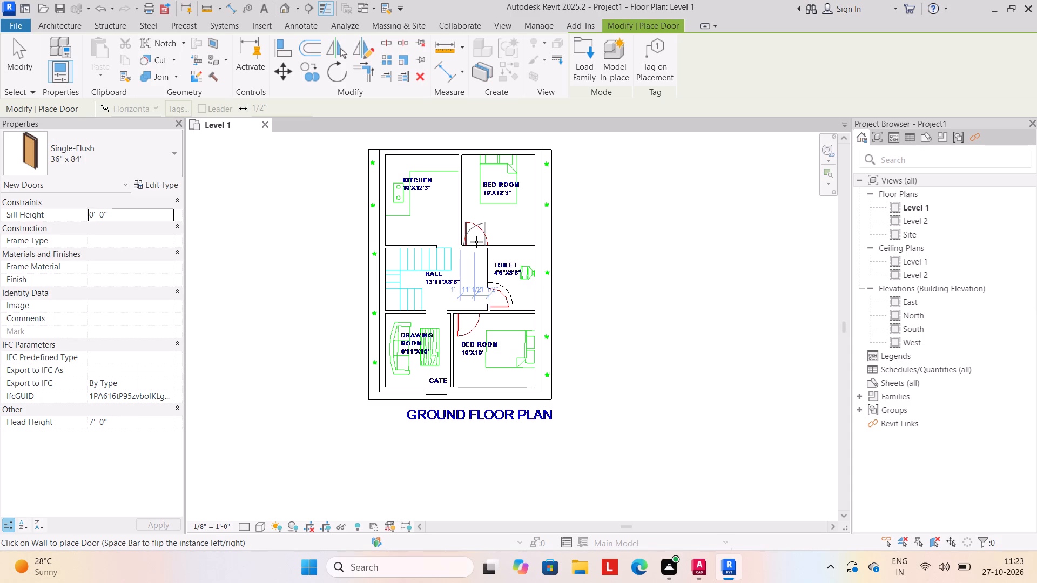
pyautogui.press('space')
pyautogui.click(476, 242)
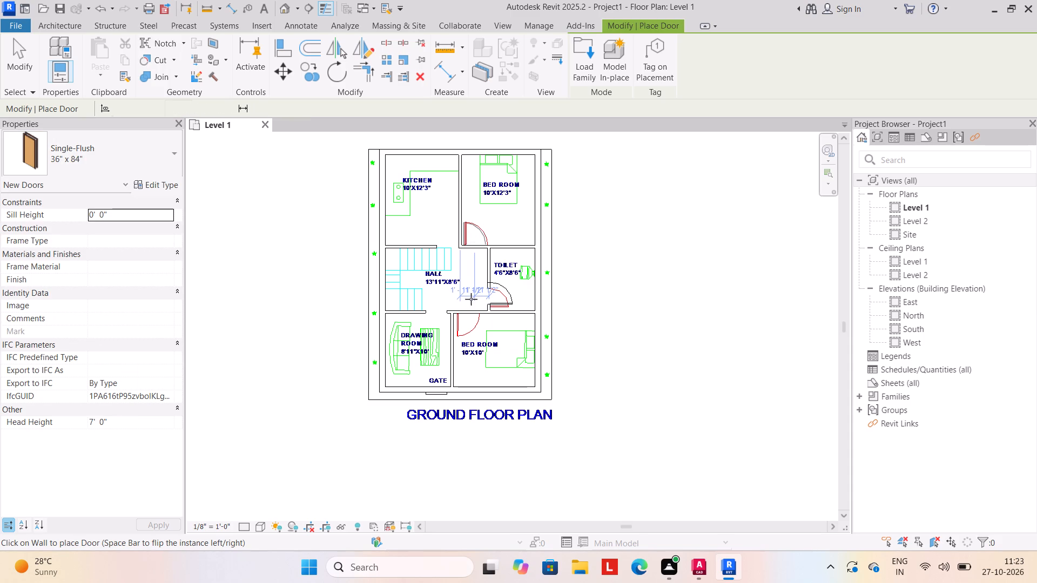
pyautogui.press('space')
pyautogui.click(468, 314)
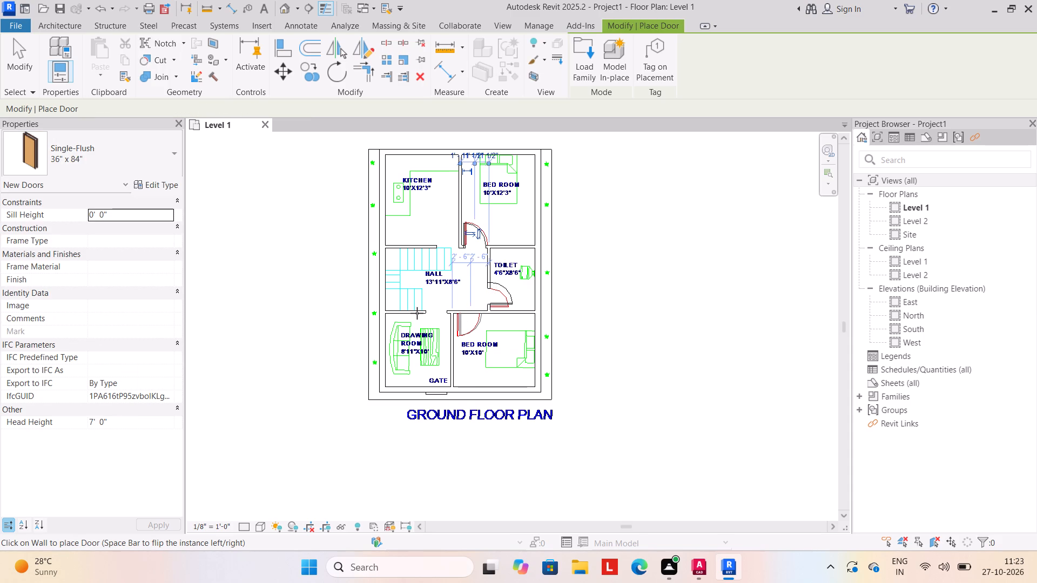
pyautogui.press('Escape')
pyautogui.press('Escape')
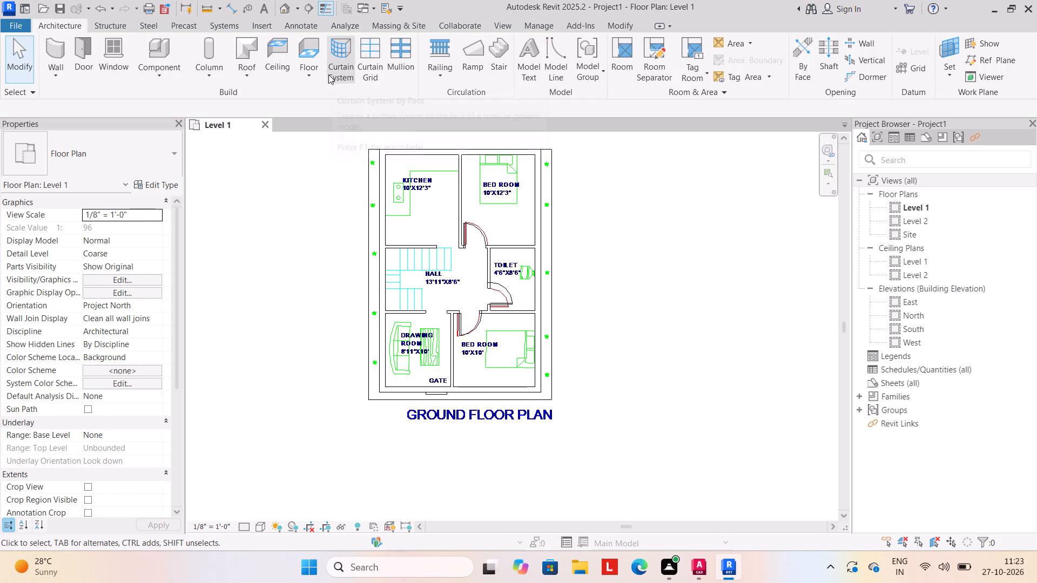
# Place a U-shaped winder stair run, 3'-0" wide from Level 1 to Level 2, over the hall's plan stairs, open ends facing the toilet.
pyautogui.click(501, 49)
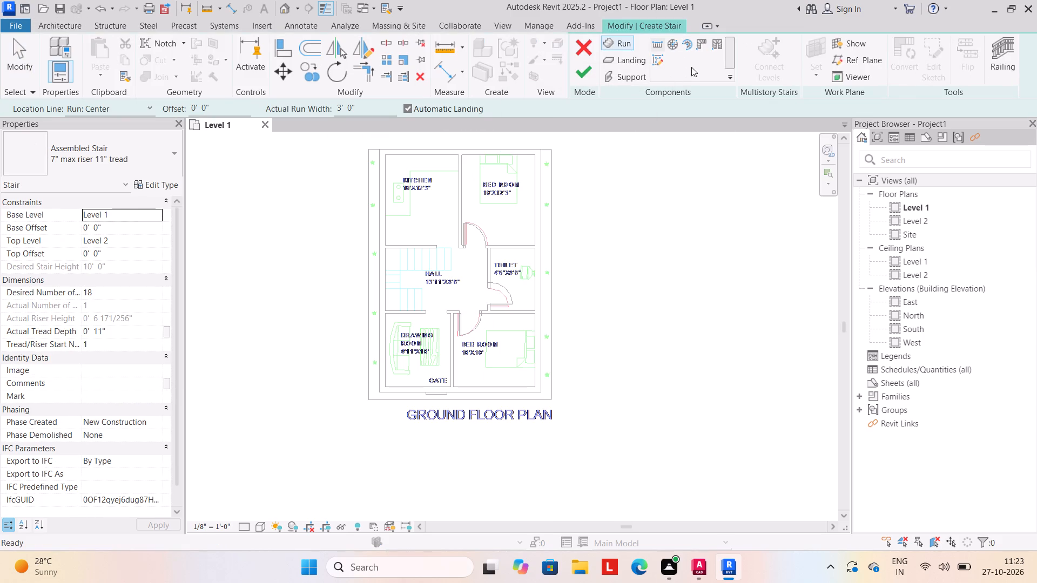
pyautogui.click(718, 45)
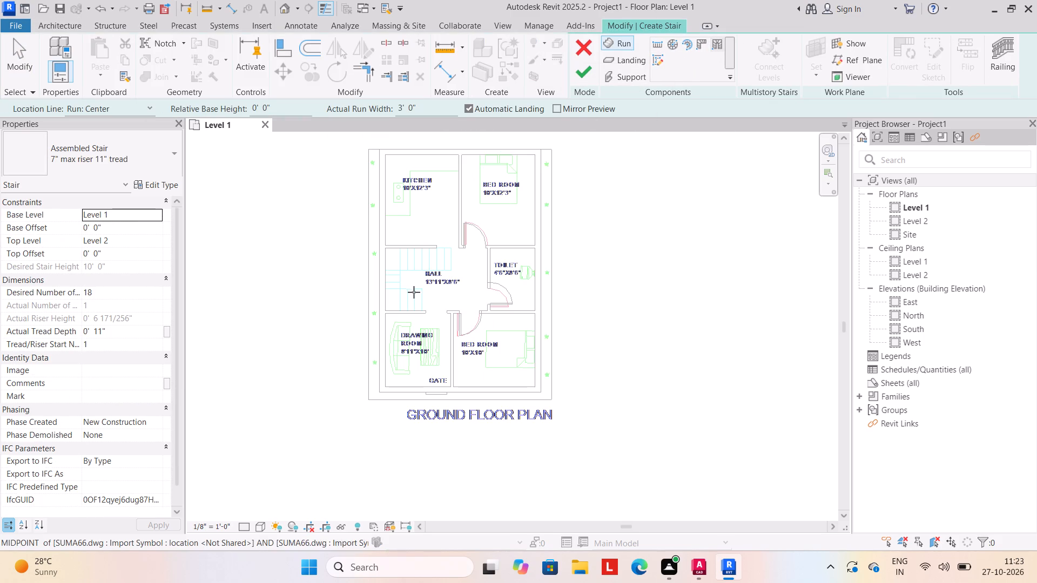
pyautogui.press('space')
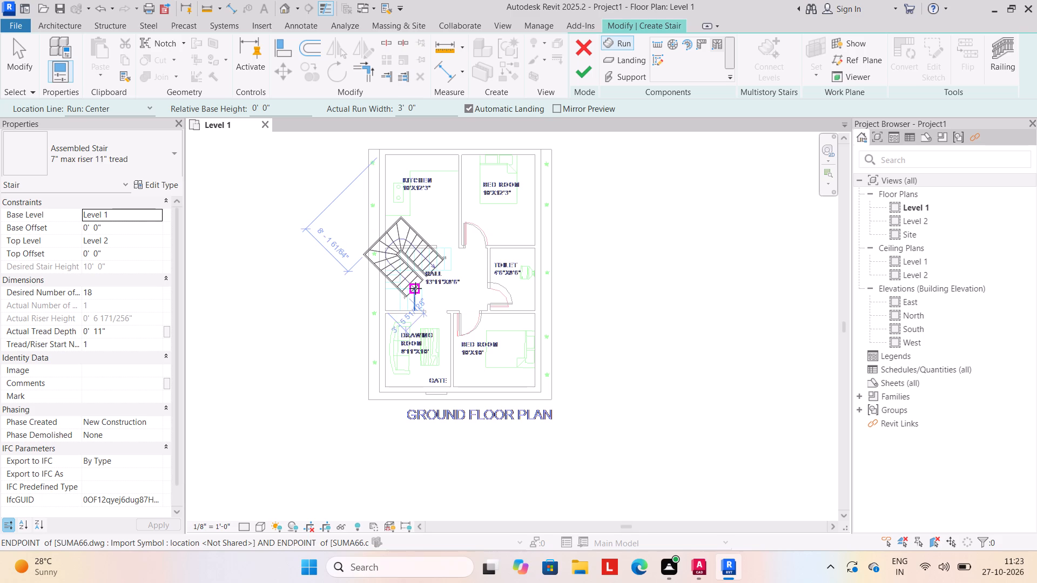
pyautogui.press('space')
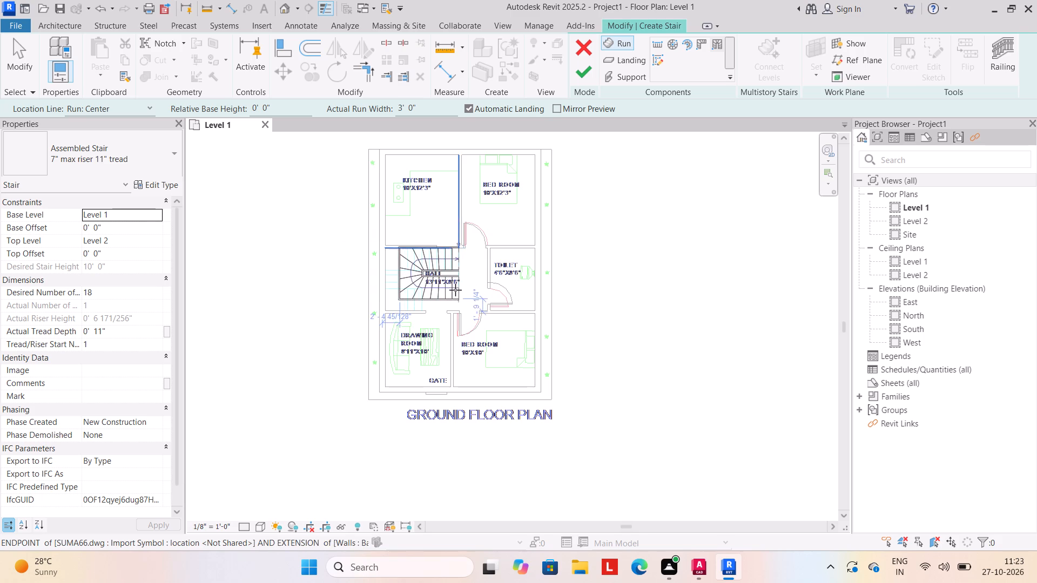
pyautogui.scroll(7, 449, 297)
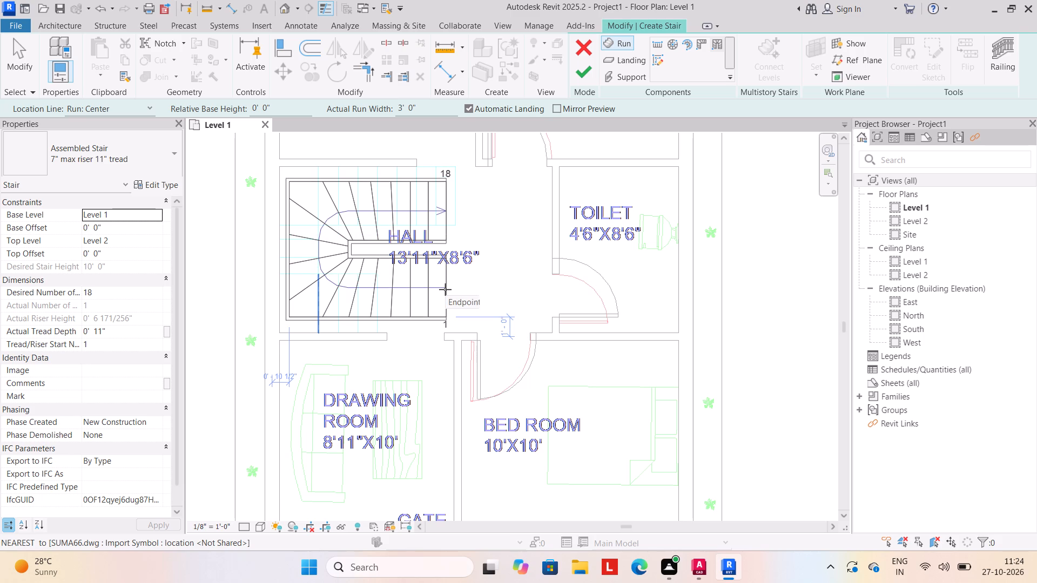
pyautogui.click(445, 289)
pyautogui.press('Escape')
pyautogui.press('Escape')
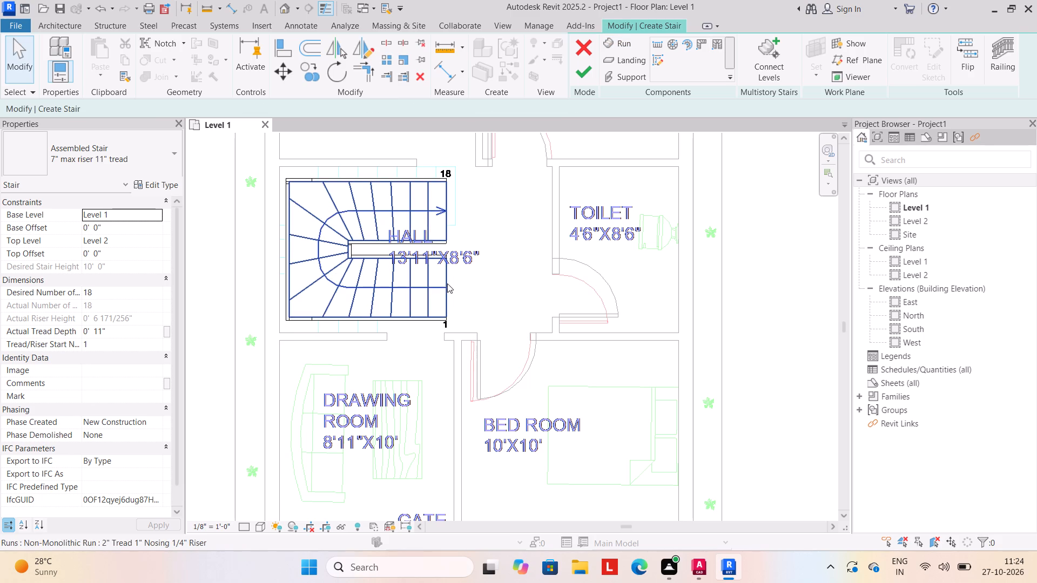
pyautogui.scroll(-1, 453, 280)
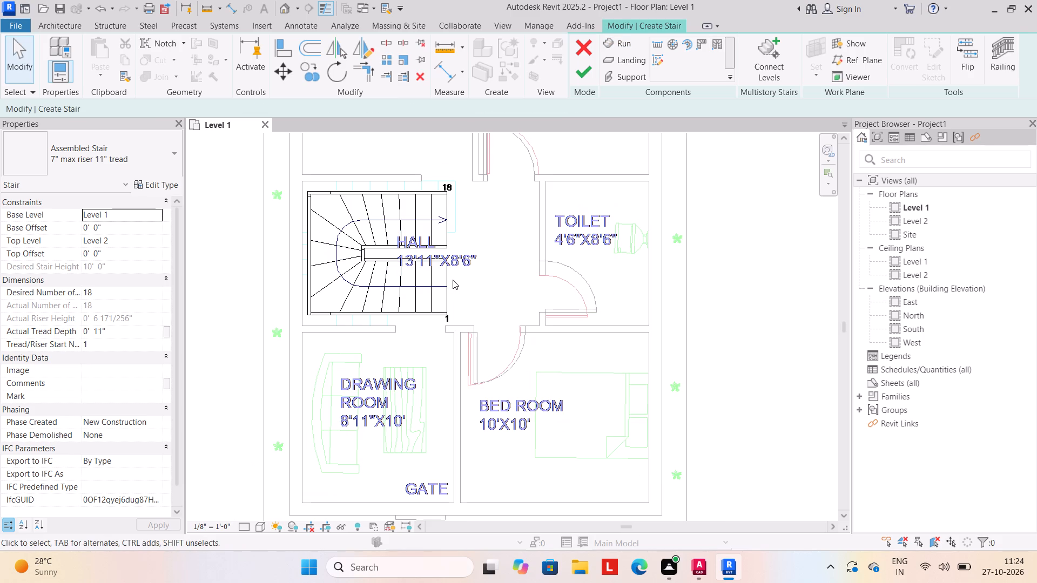
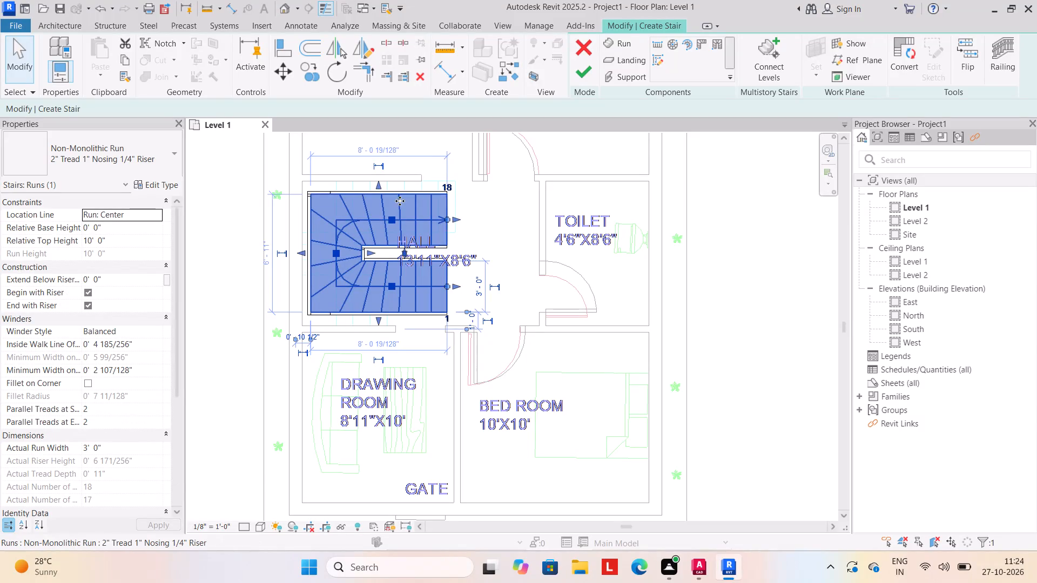
# Finish the U-shaped winder stair in the hall, ending the stair edit.
pyautogui.click(378, 186)
pyautogui.press('Escape')
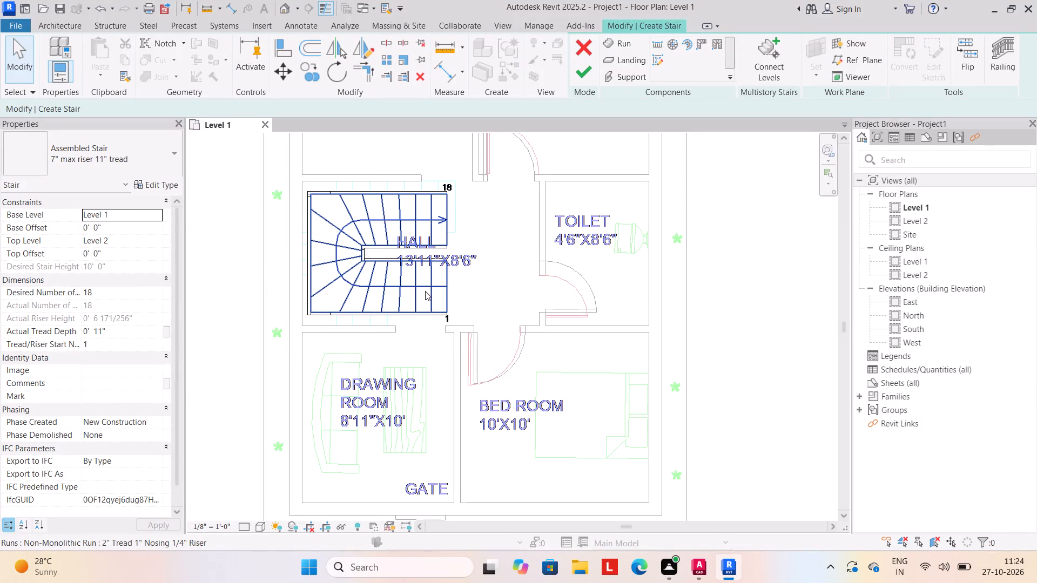
pyautogui.press('Escape')
pyautogui.click(453, 289)
pyautogui.press('Escape')
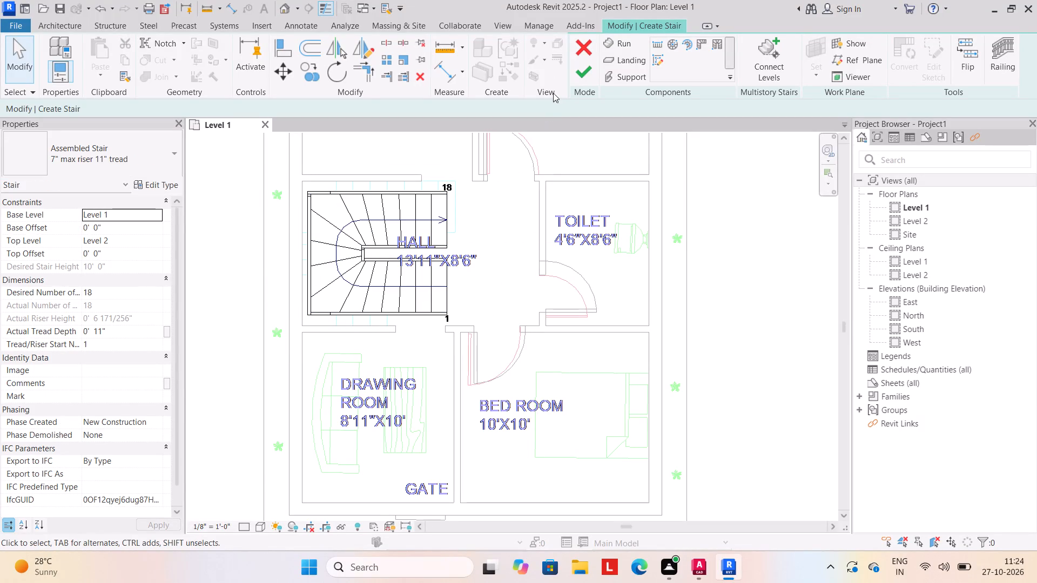
pyautogui.click(580, 79)
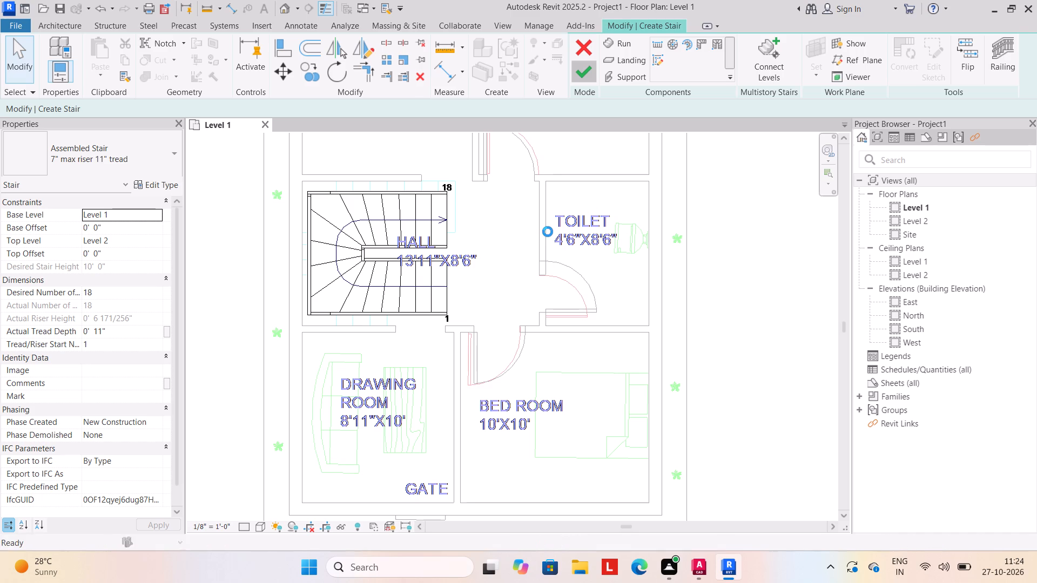
pyautogui.scroll(-3, 511, 294)
pyautogui.press('Escape')
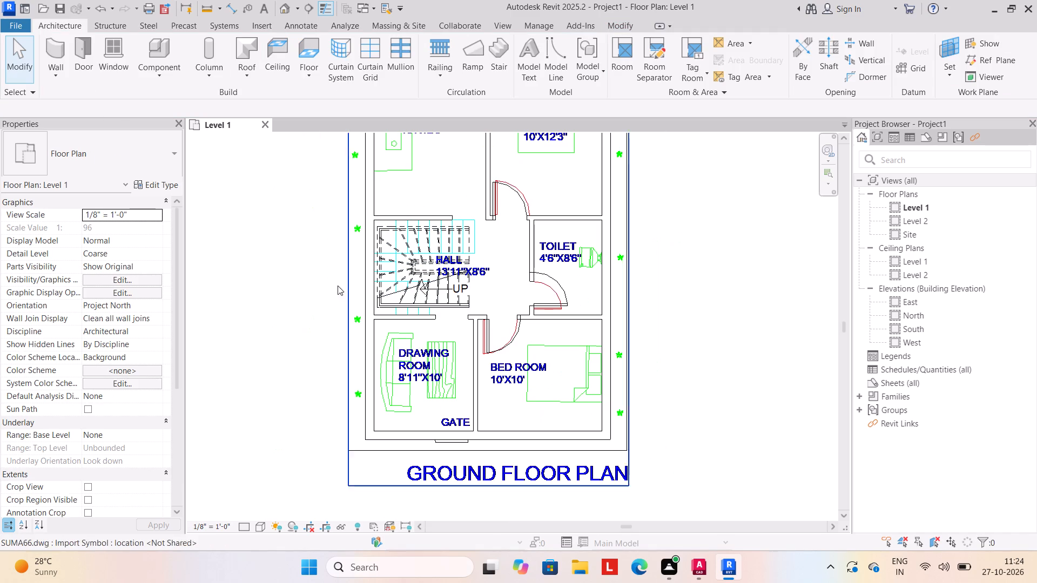
# Place a 36" x 84" Single-Flush door in the exterior wall at the GATE label, swinging into the drawing room.
pyautogui.moveTo(333, 291); pyautogui.dragTo(347, 303, button='middle')
pyautogui.scroll(-1, 348, 303)
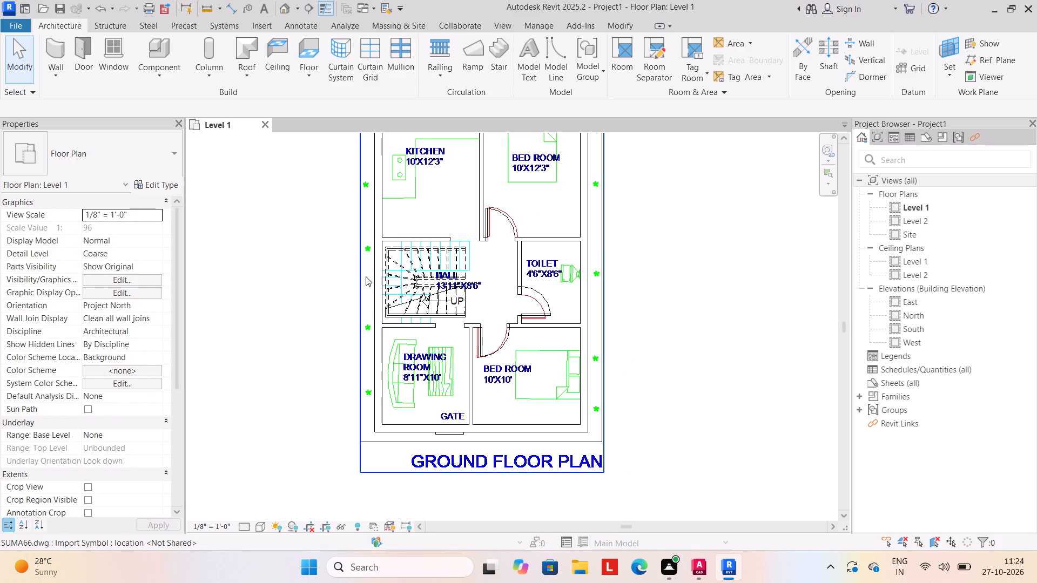
pyautogui.scroll(-1, 332, 299)
pyautogui.moveTo(332, 299); pyautogui.dragTo(386, 315, button='middle')
pyautogui.scroll(-1, 386, 315)
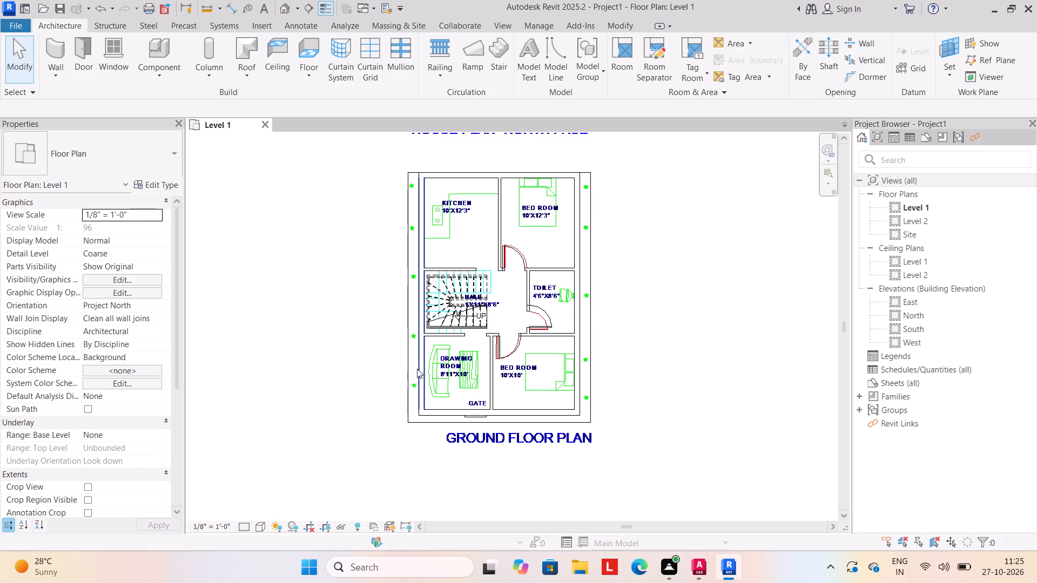
pyautogui.click(87, 60)
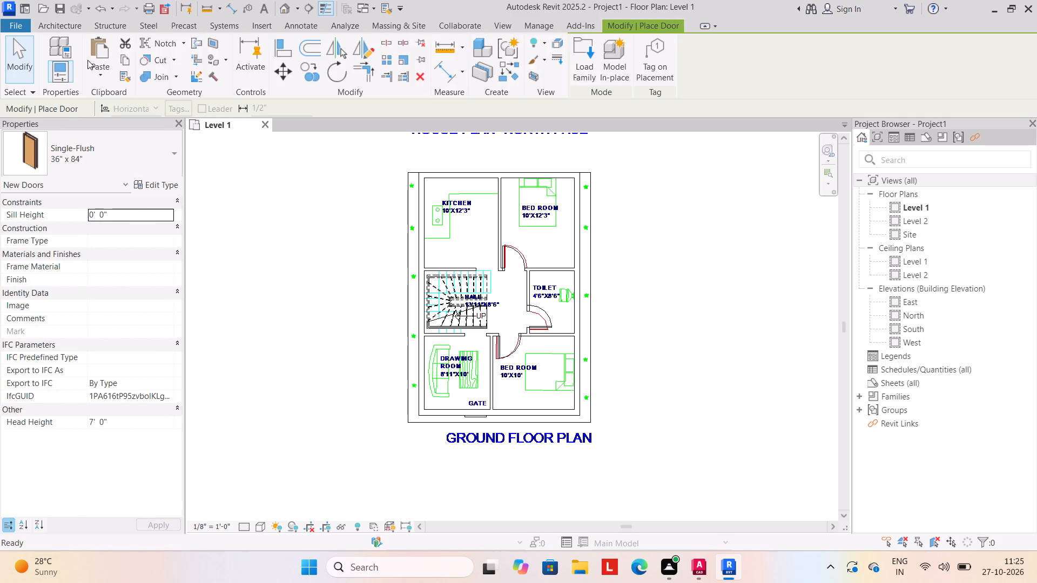
pyautogui.click(178, 155)
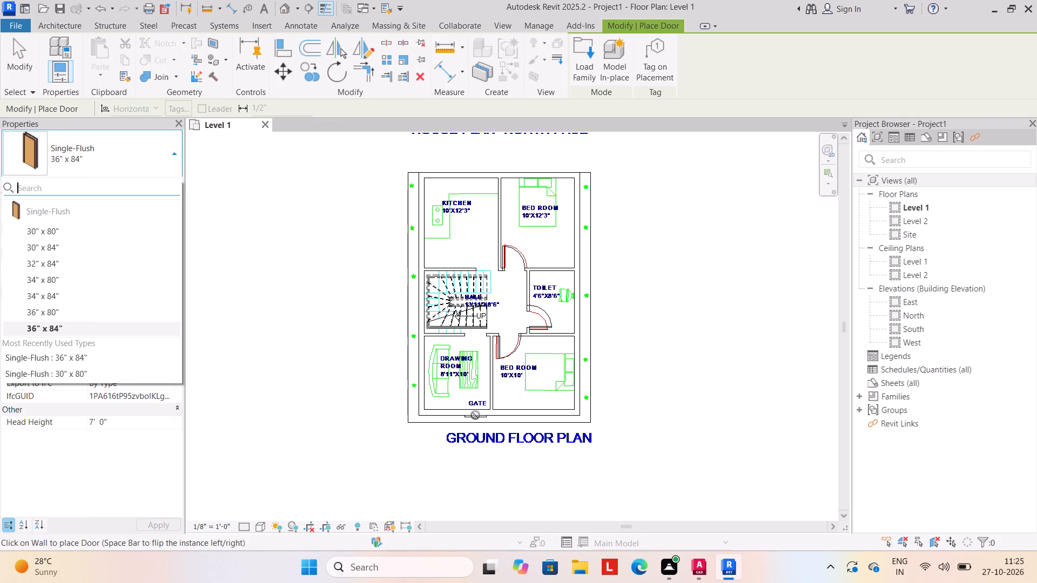
pyautogui.click(75, 324)
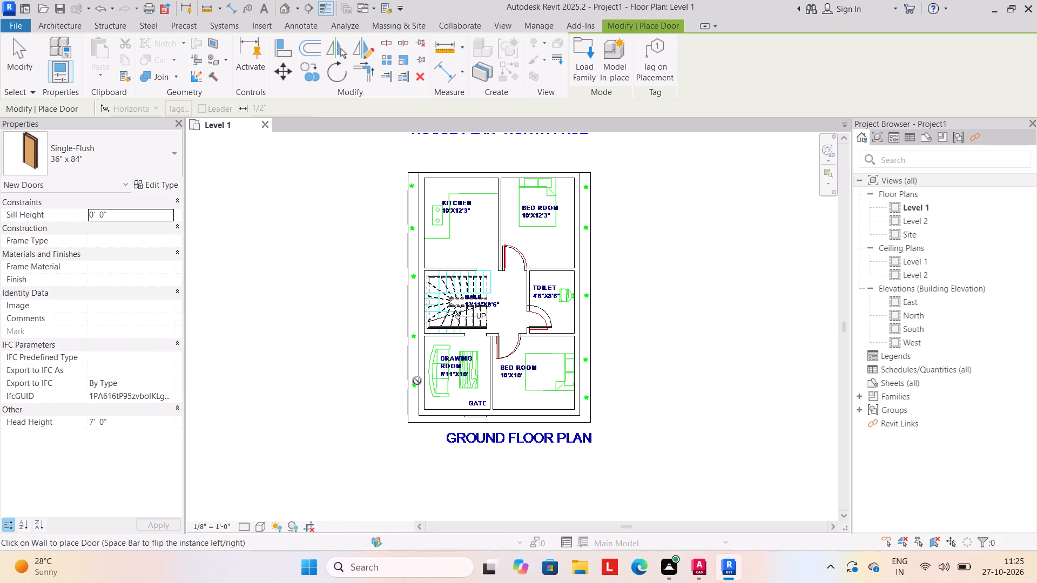
pyautogui.press('space')
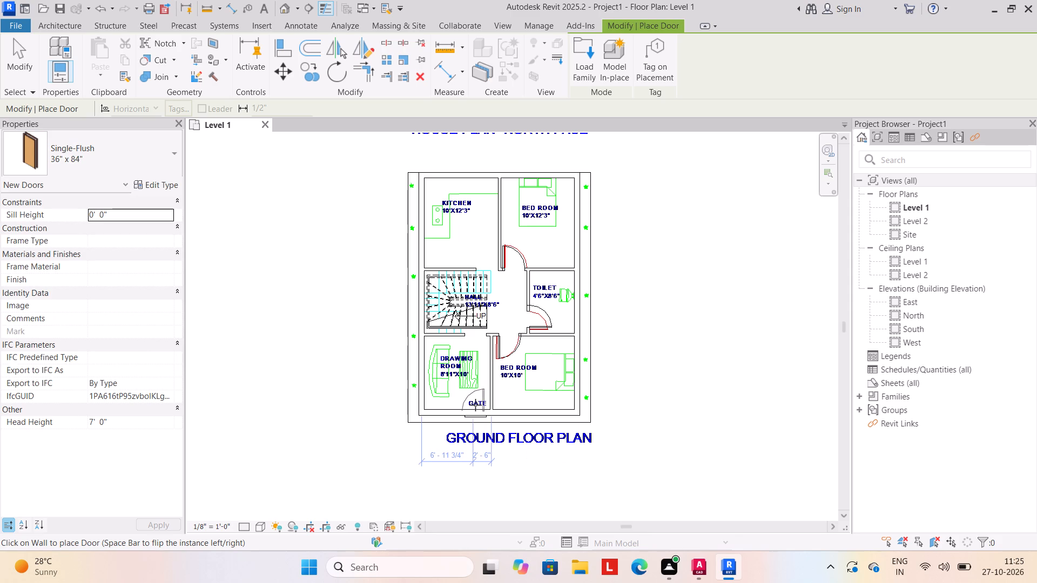
pyautogui.click(475, 405)
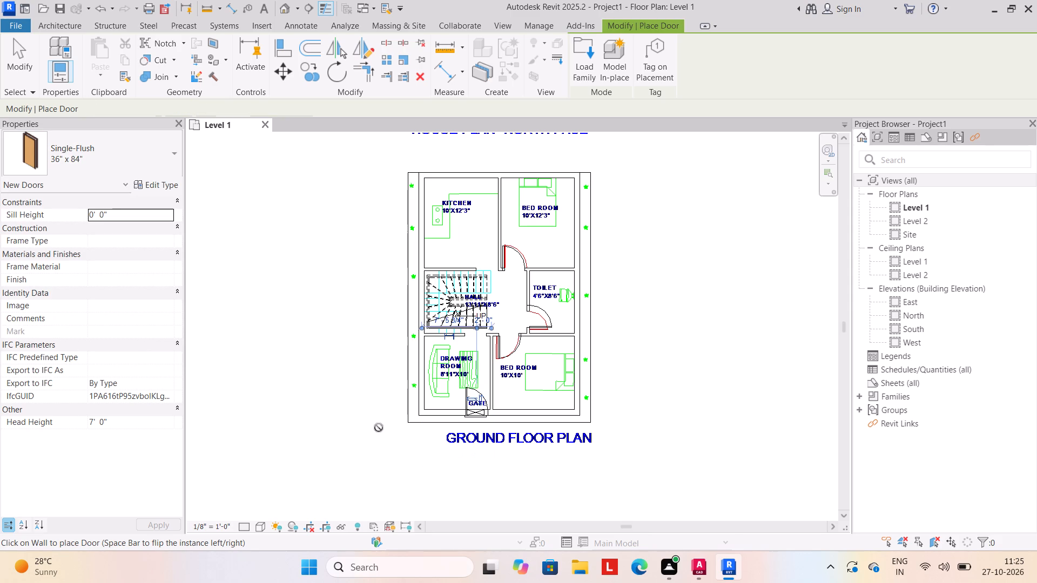
pyautogui.press('Escape')
pyautogui.press('Escape')
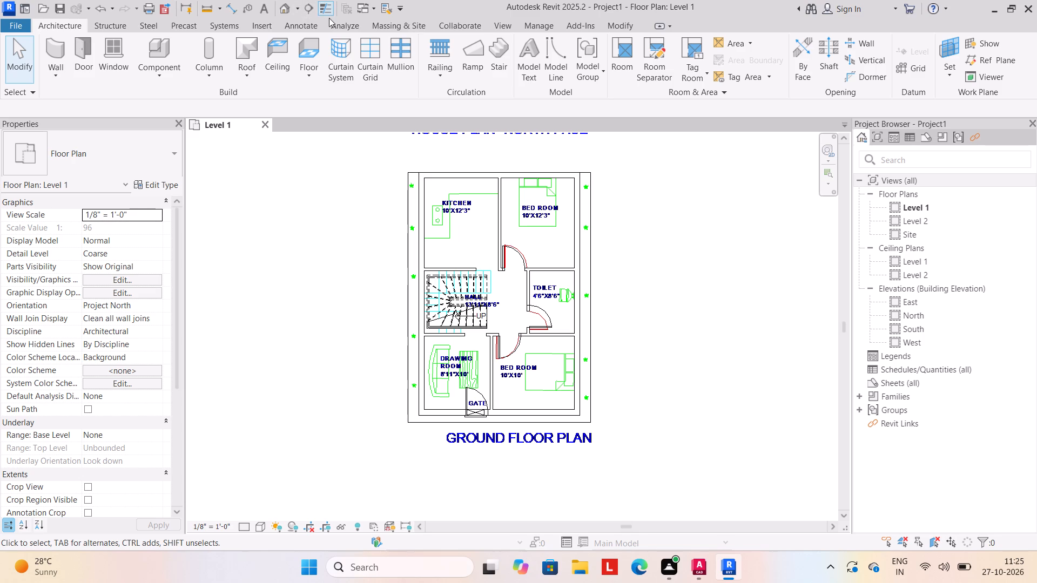
# Open the default 3D view and display the house with shaded surfaces to check the walls, doors and stair.
pyautogui.click(297, 6)
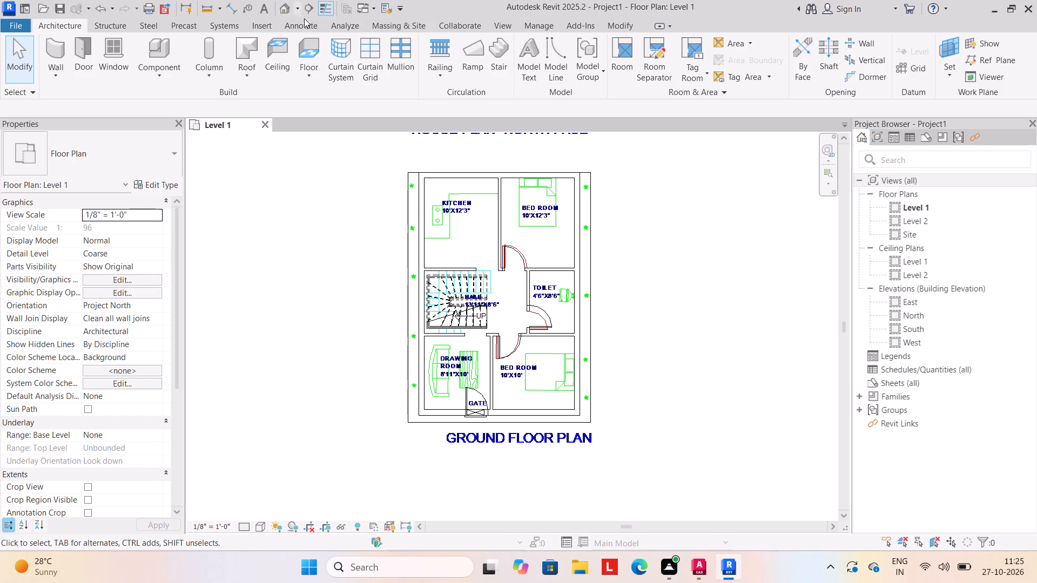
pyautogui.click(304, 25)
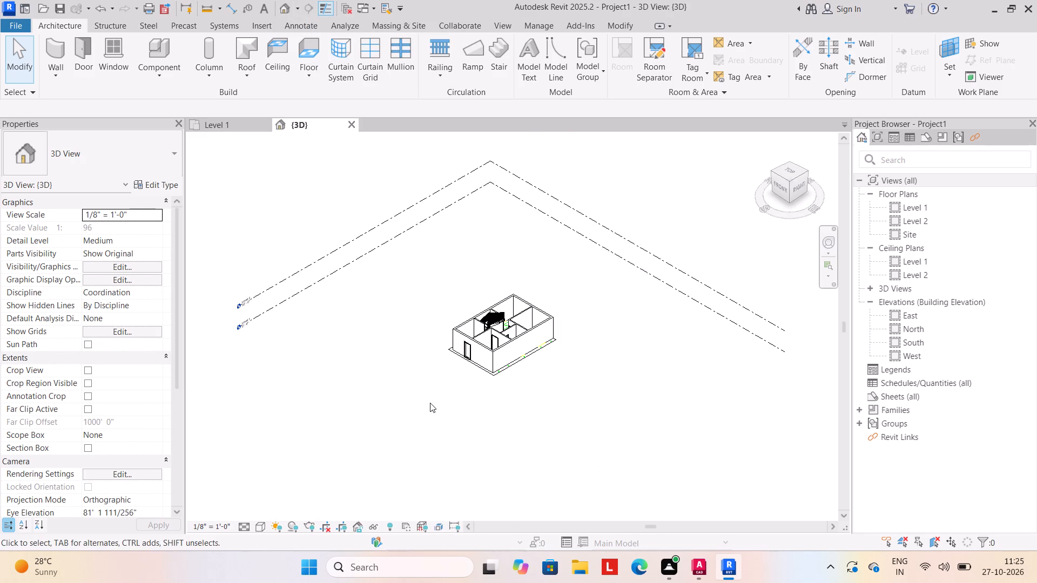
pyautogui.keyDown('shift'); pyautogui.moveTo(446, 406); pyautogui.dragTo(493, 408, button='middle'); pyautogui.keyUp('shift')
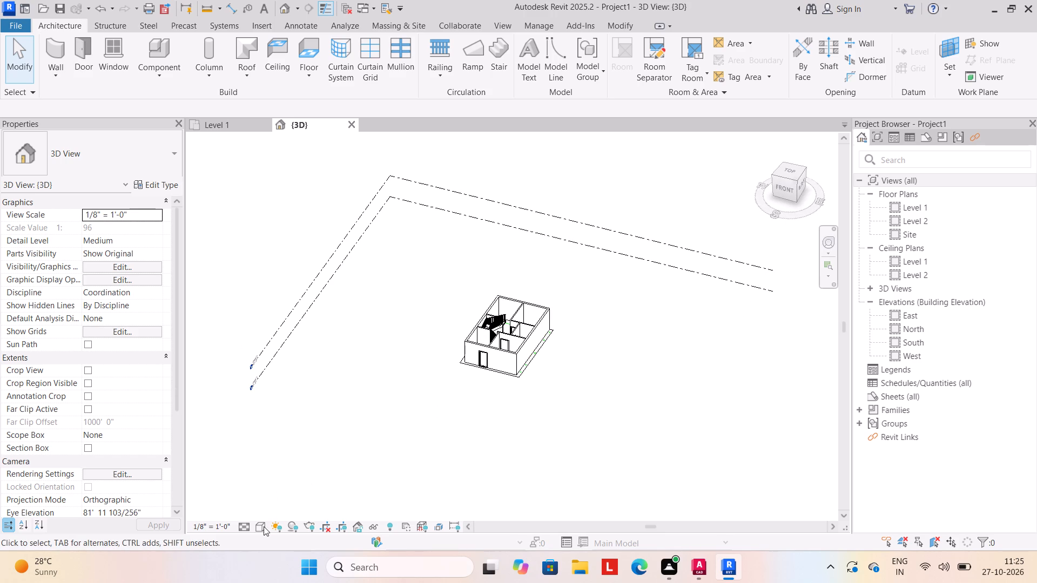
pyautogui.click(259, 528)
pyautogui.click(272, 471)
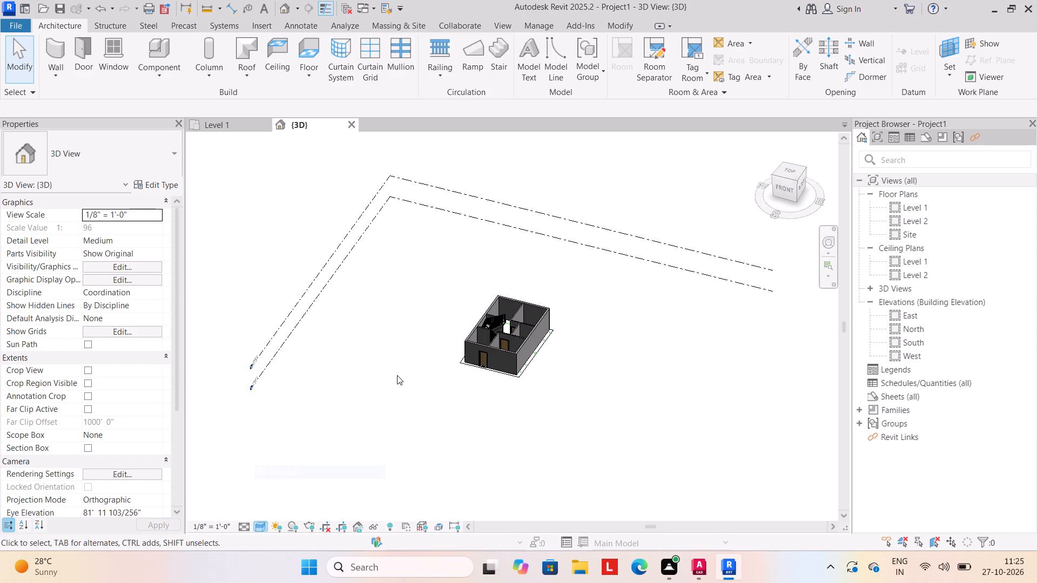
pyautogui.keyDown('shift'); pyautogui.moveTo(404, 370); pyautogui.dragTo(468, 418, button='middle'); pyautogui.keyUp('shift')
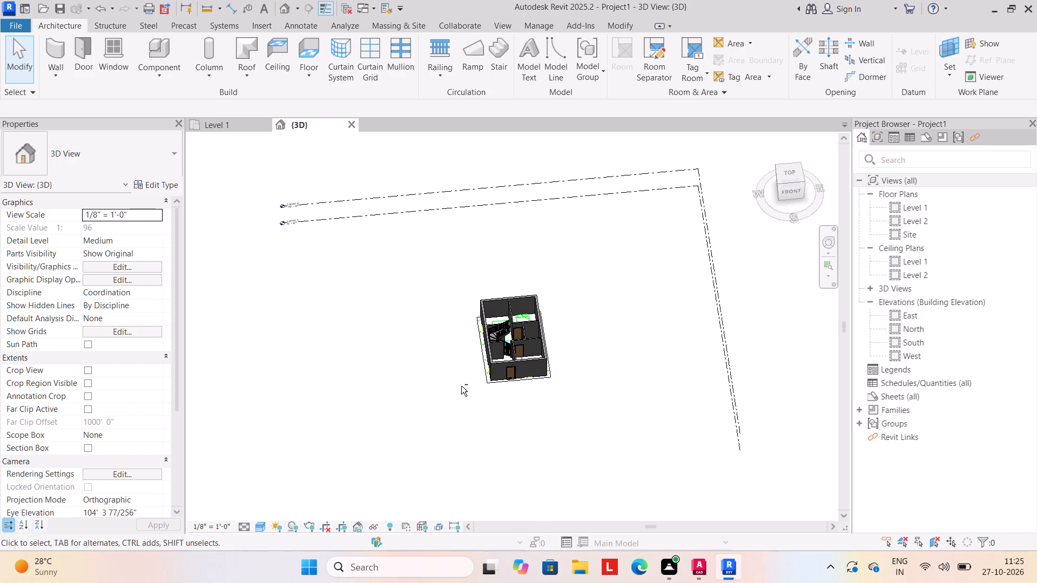
pyautogui.keyDown('shift'); pyautogui.moveTo(459, 382); pyautogui.dragTo(464, 341, button='middle'); pyautogui.keyUp('shift')
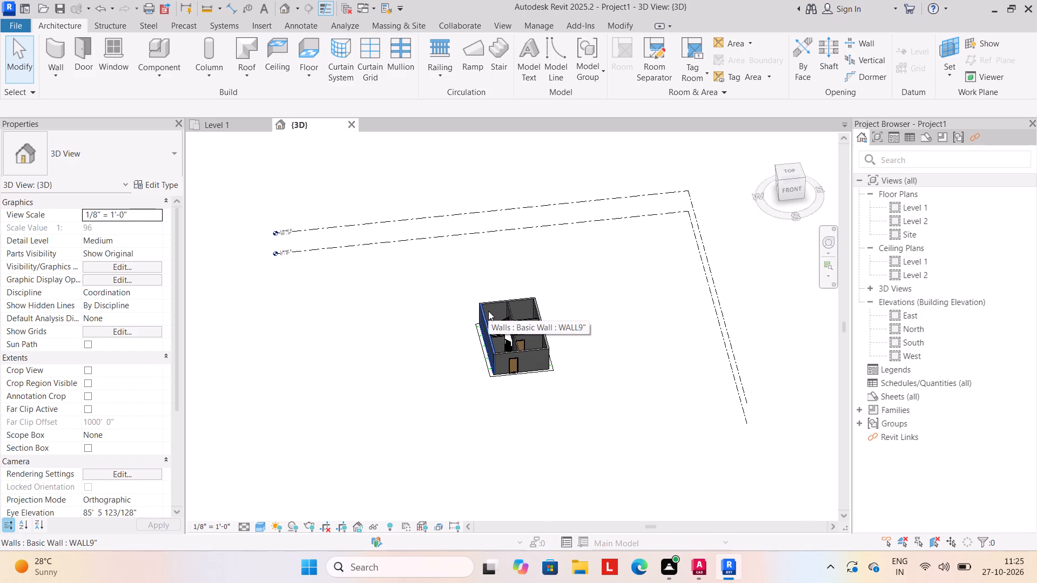
# On Level 1, draw a rectangular WALL4.5" boundary wall 5'-0" high and about 35' wide, enclosing the house plan and its titles.
pyautogui.click(231, 125)
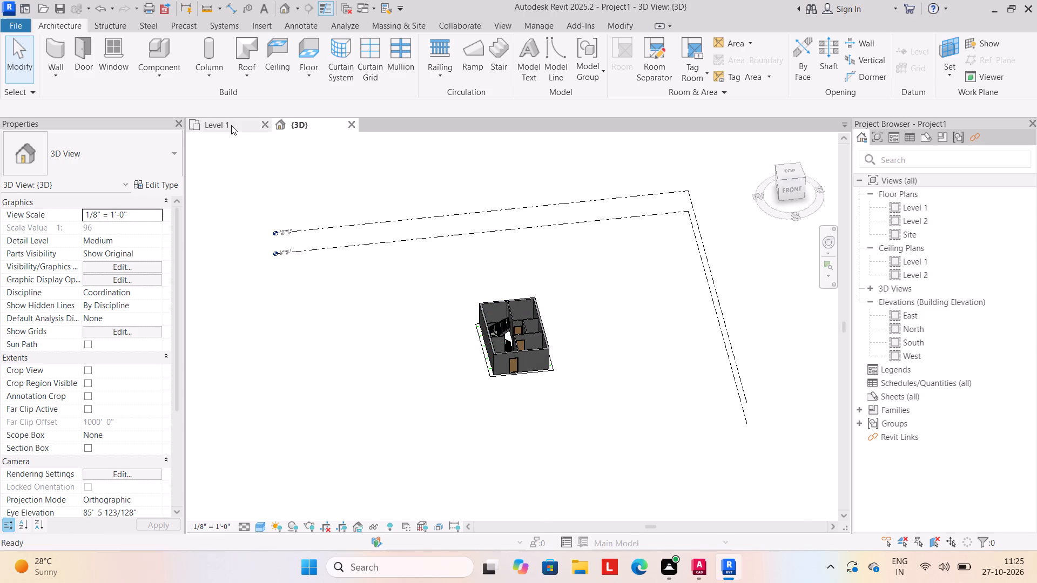
pyautogui.scroll(-1, 308, 312)
pyautogui.moveTo(315, 316); pyautogui.dragTo(353, 324, button='middle')
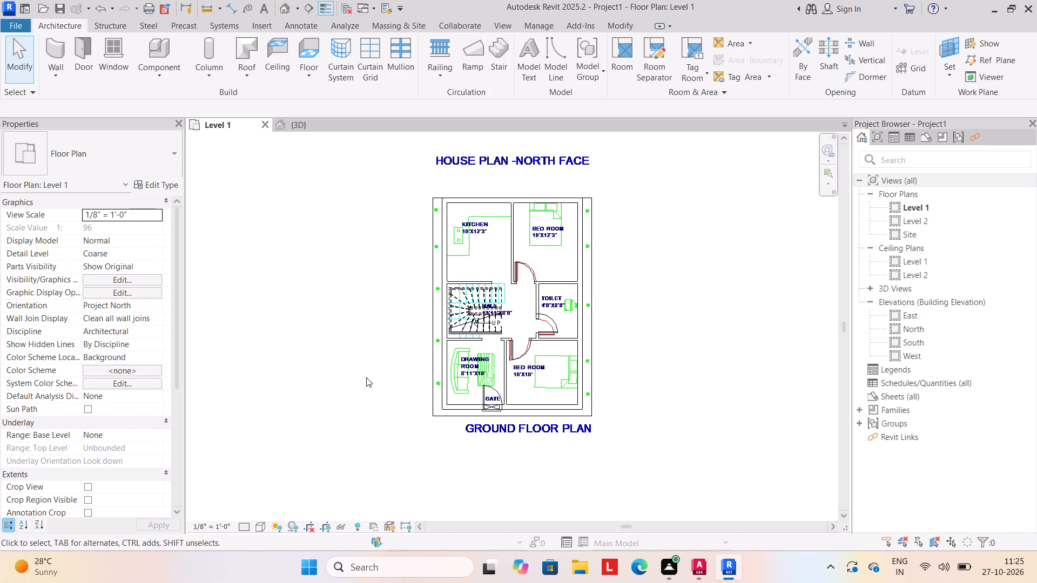
pyautogui.scroll(-2, 366, 392)
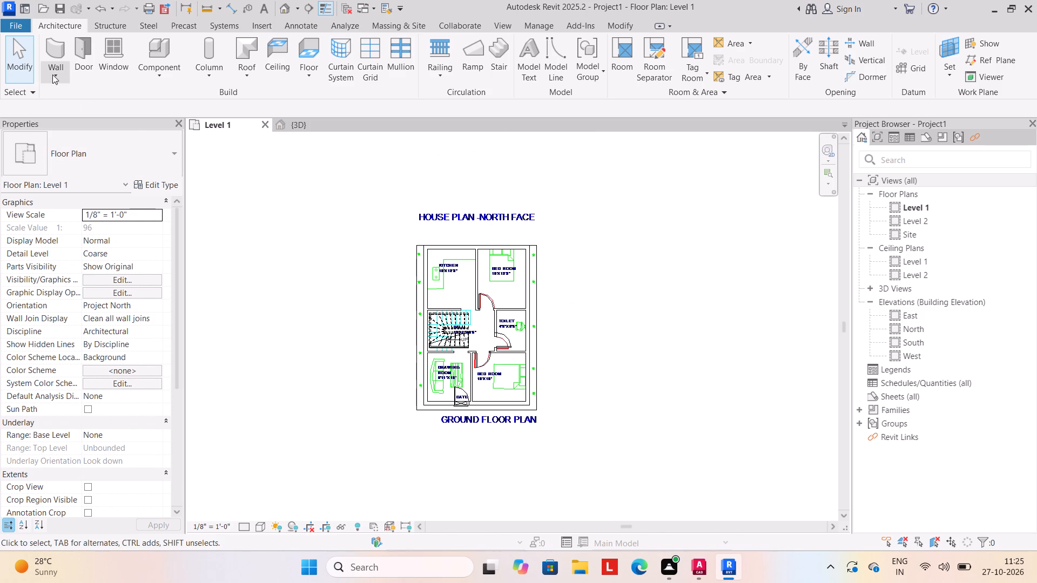
pyautogui.click(52, 74)
pyautogui.click(79, 99)
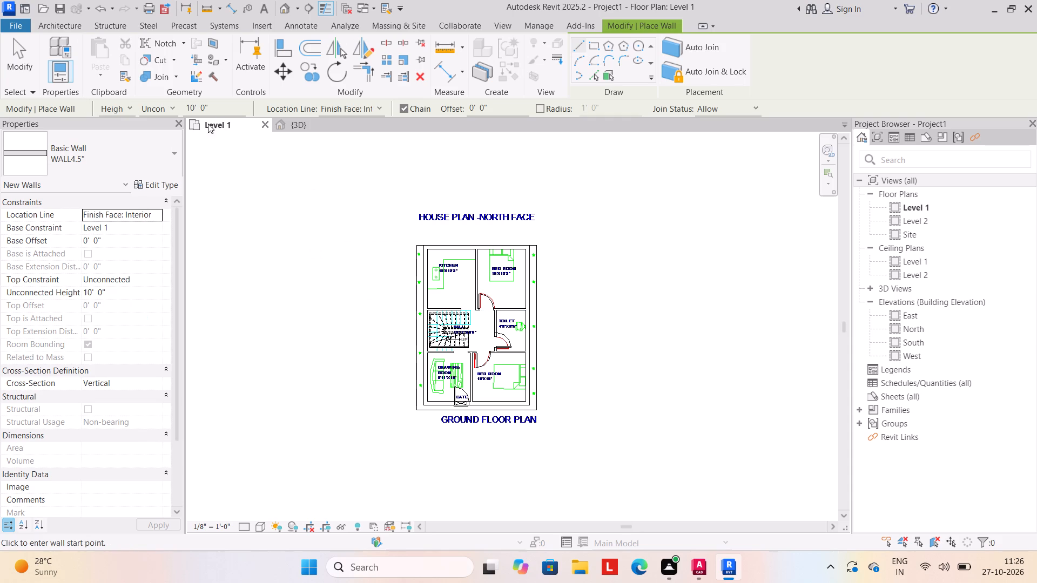
pyautogui.click(595, 45)
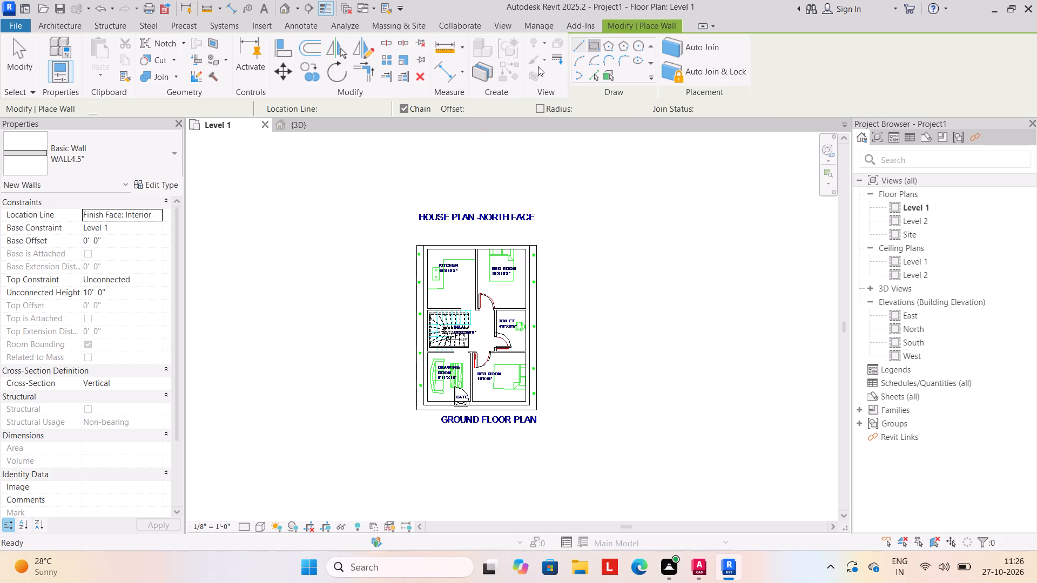
pyautogui.click(216, 107)
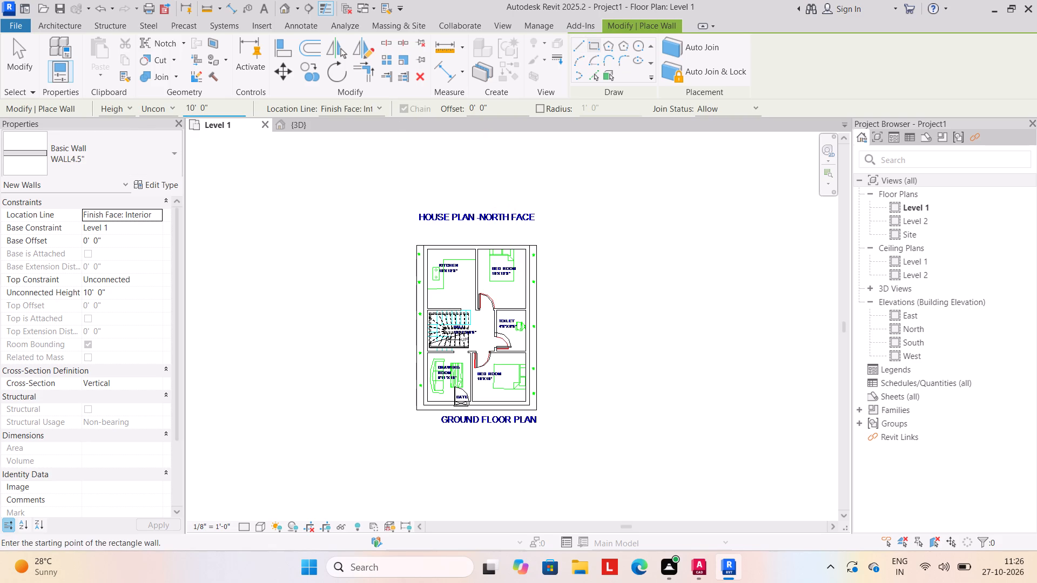
pyautogui.click(127, 291)
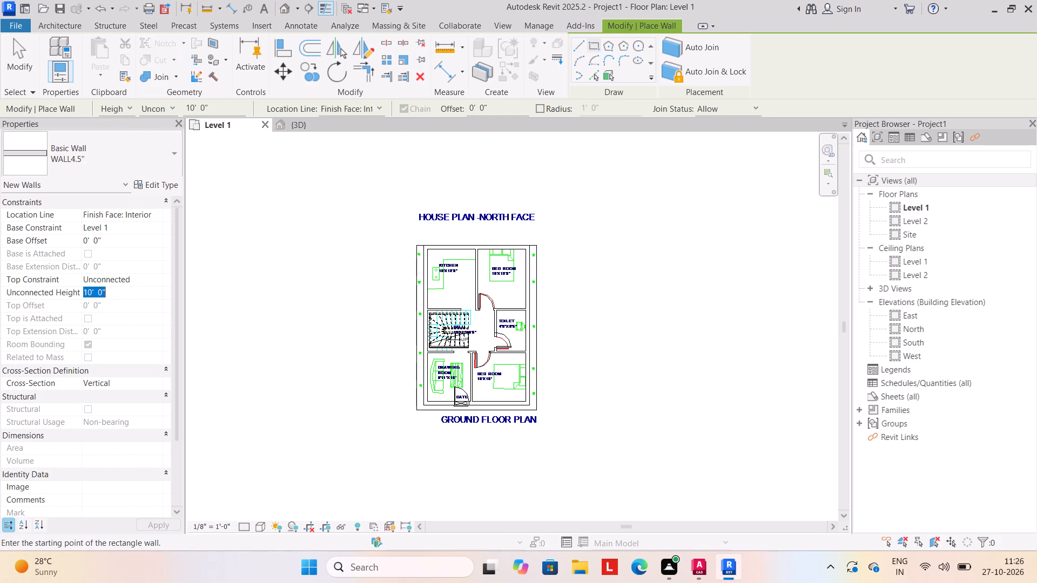
pyautogui.press('5')
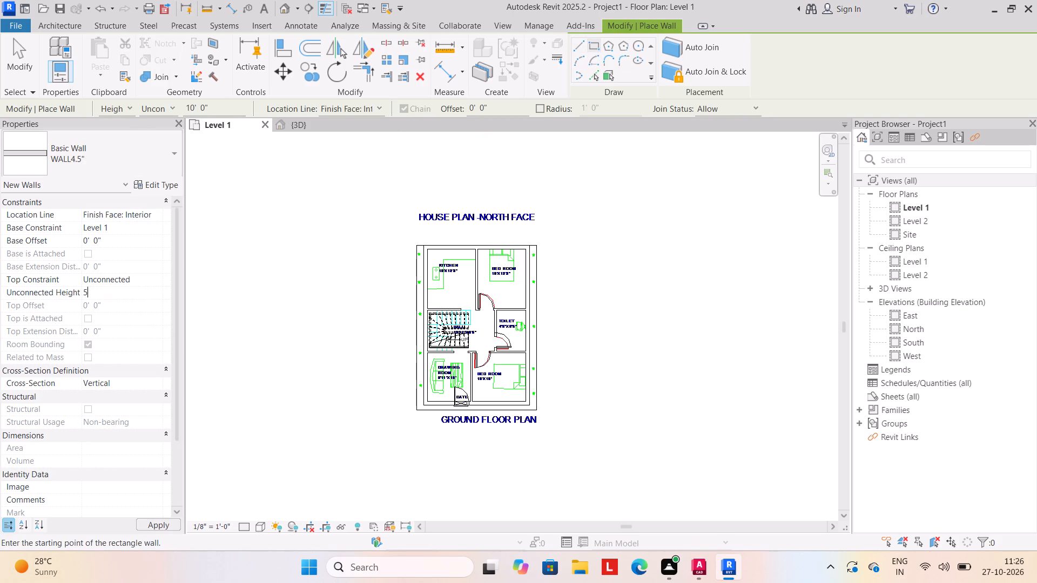
pyautogui.press("'")
pyautogui.press('Return')
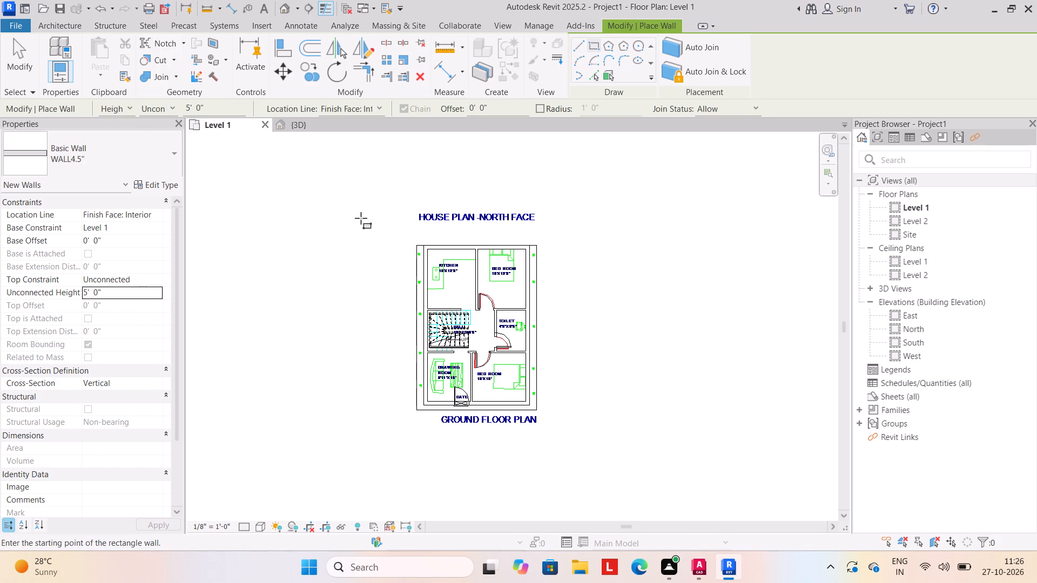
pyautogui.click(394, 201)
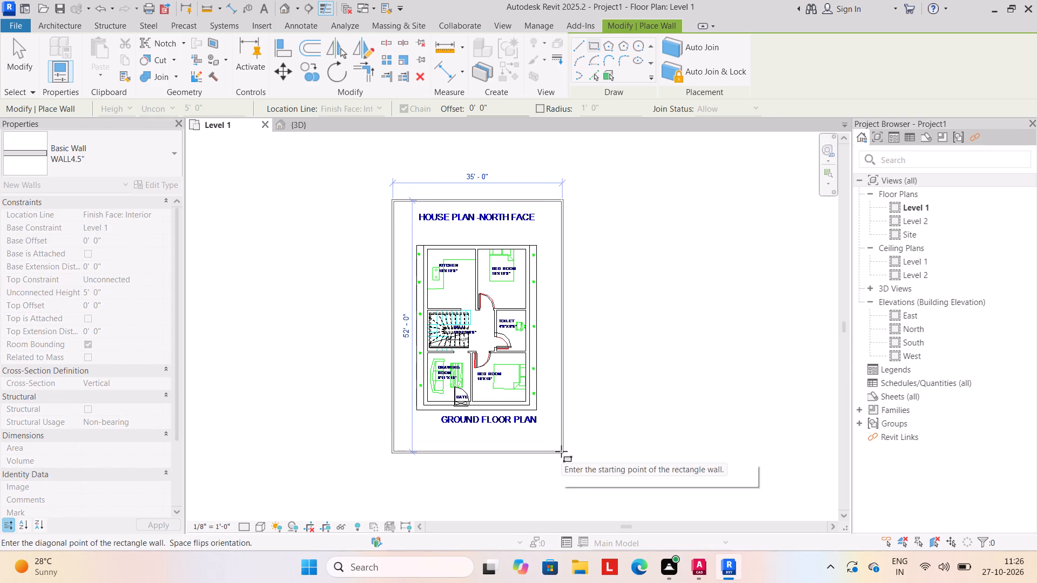
pyautogui.click(561, 456)
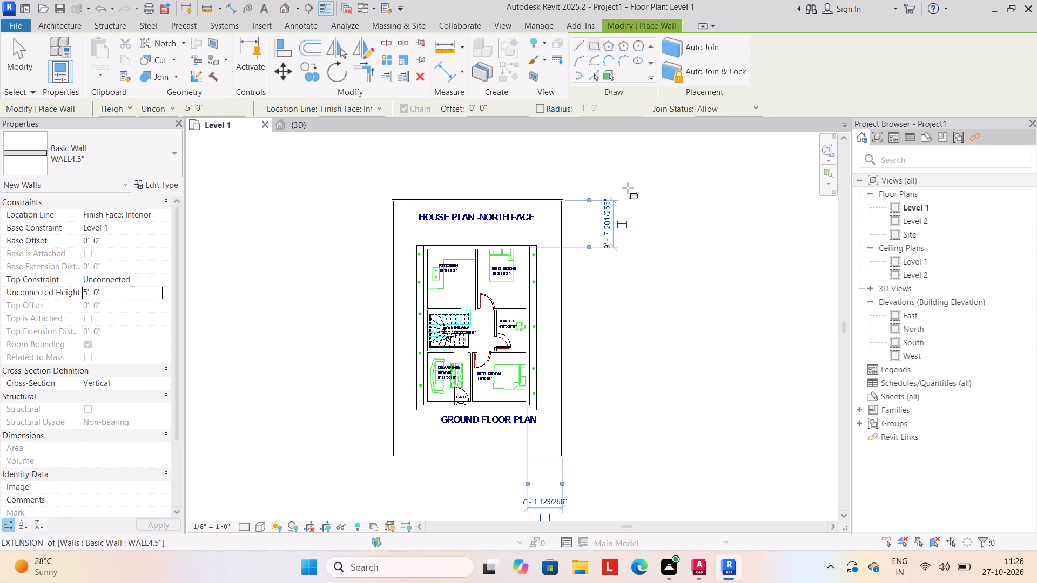
pyautogui.press('Escape')
pyautogui.press('Escape')
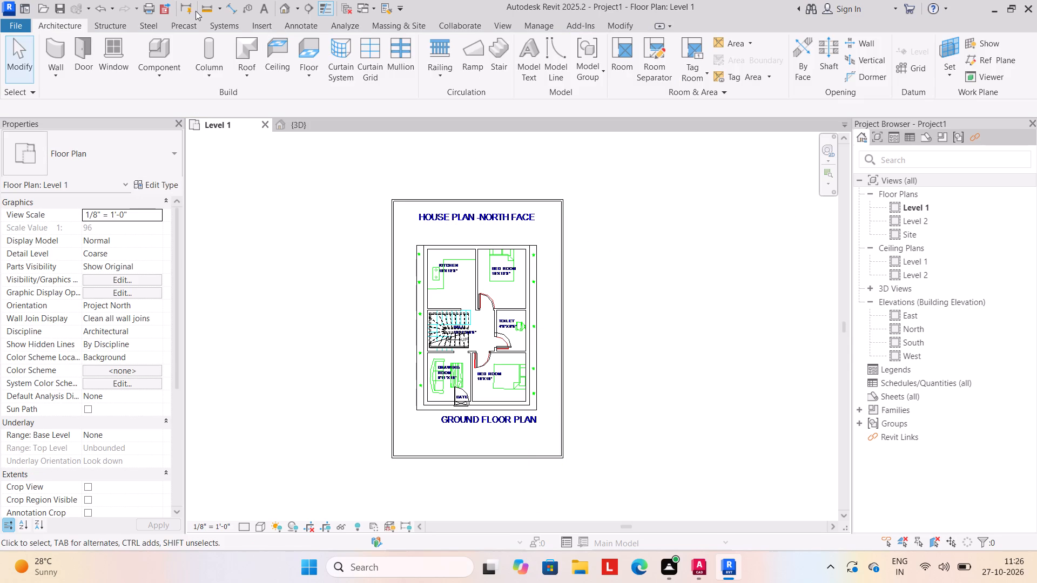
# Split the gate-side boundary wall at two points about 8'-6" apart, below the GROUND FLOOR PLAN title.
pyautogui.click(616, 29)
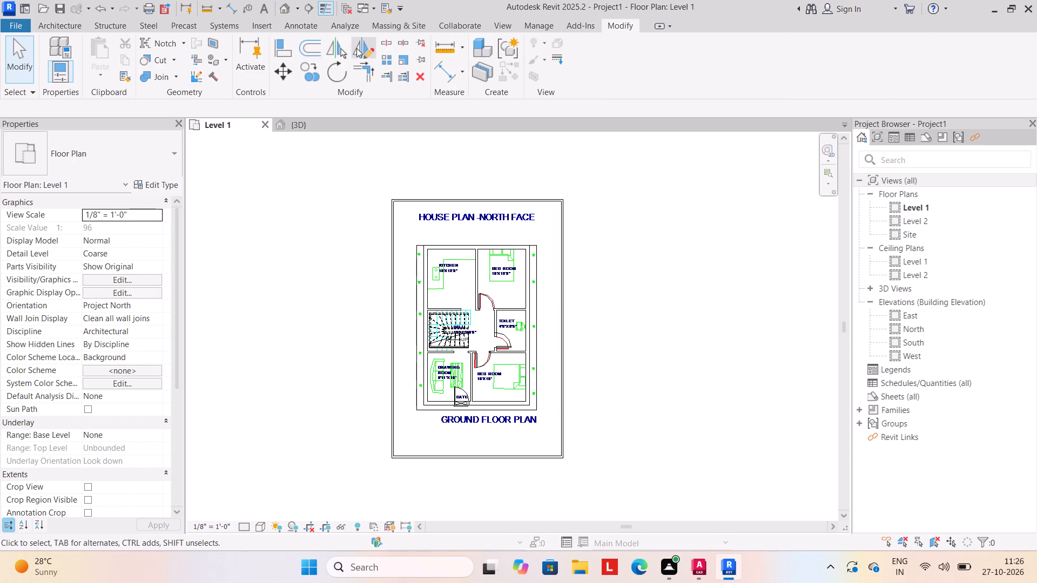
pyautogui.click(388, 40)
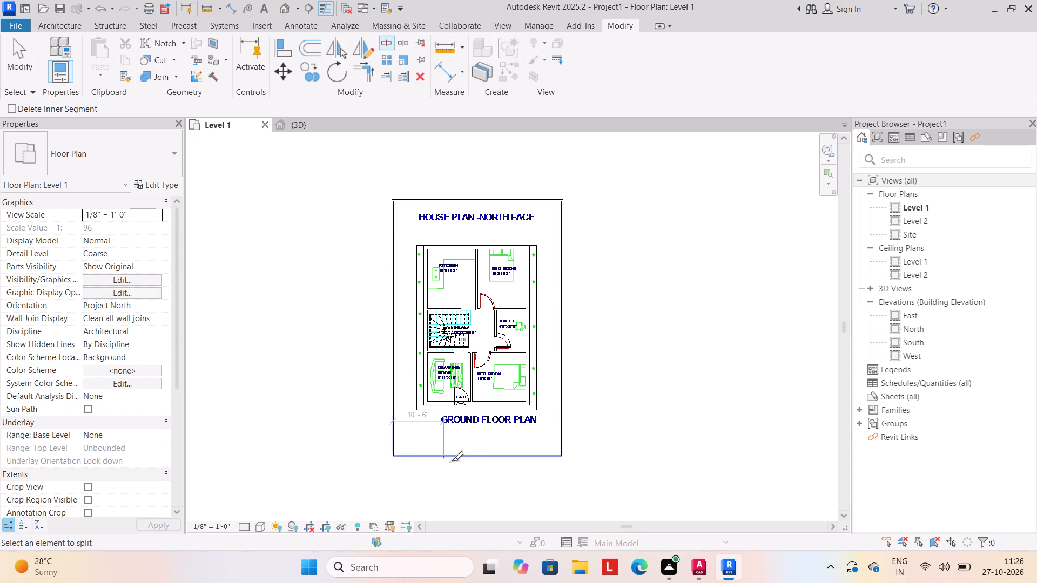
pyautogui.scroll(4, 458, 466)
pyautogui.click(442, 449)
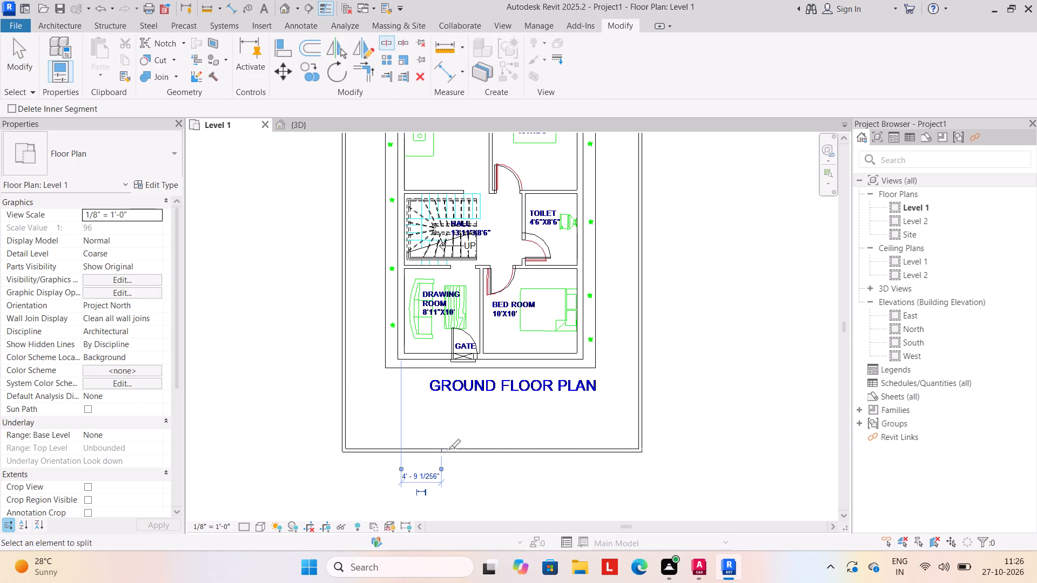
pyautogui.click(515, 451)
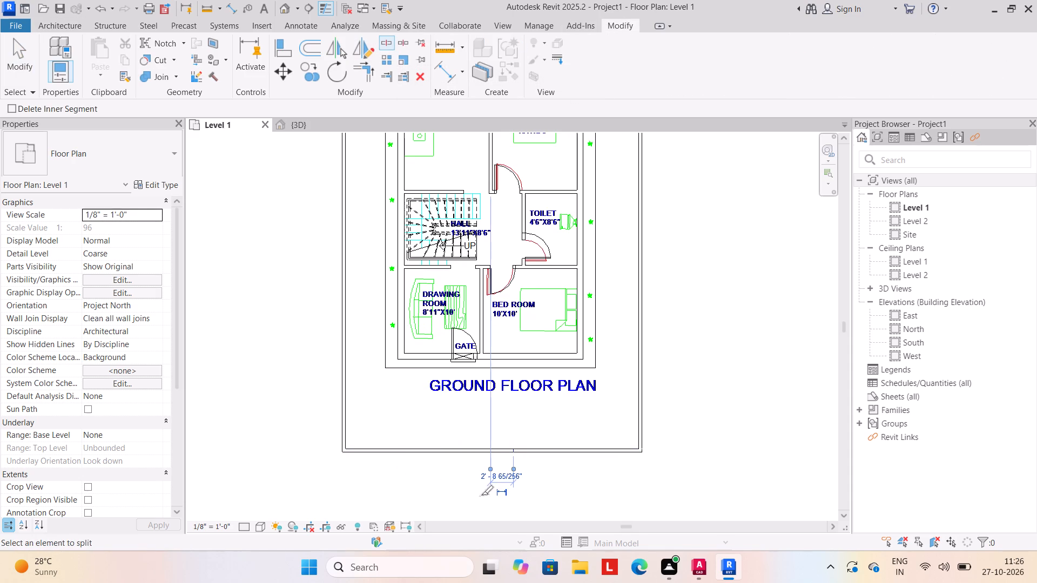
pyautogui.press('Escape')
pyautogui.press('Escape')
# Delete the boundary wall segment between the two split points to open the entrance below the GROUND FLOOR PLAN title.
pyautogui.click(482, 450)
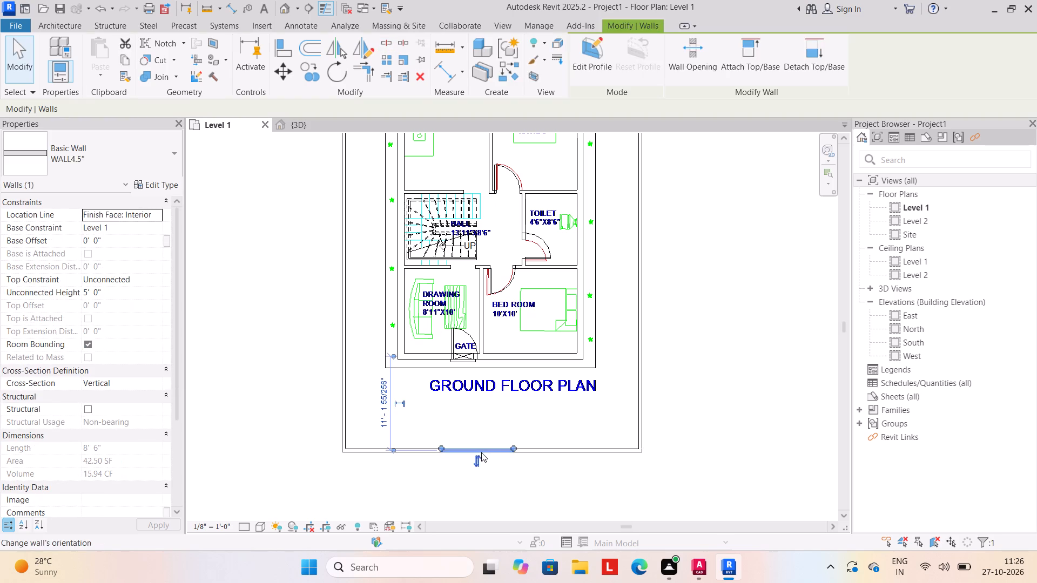
pyautogui.press('Delete')
pyautogui.scroll(-3, 467, 455)
pyautogui.moveTo(456, 432); pyautogui.dragTo(456, 432, button='middle')
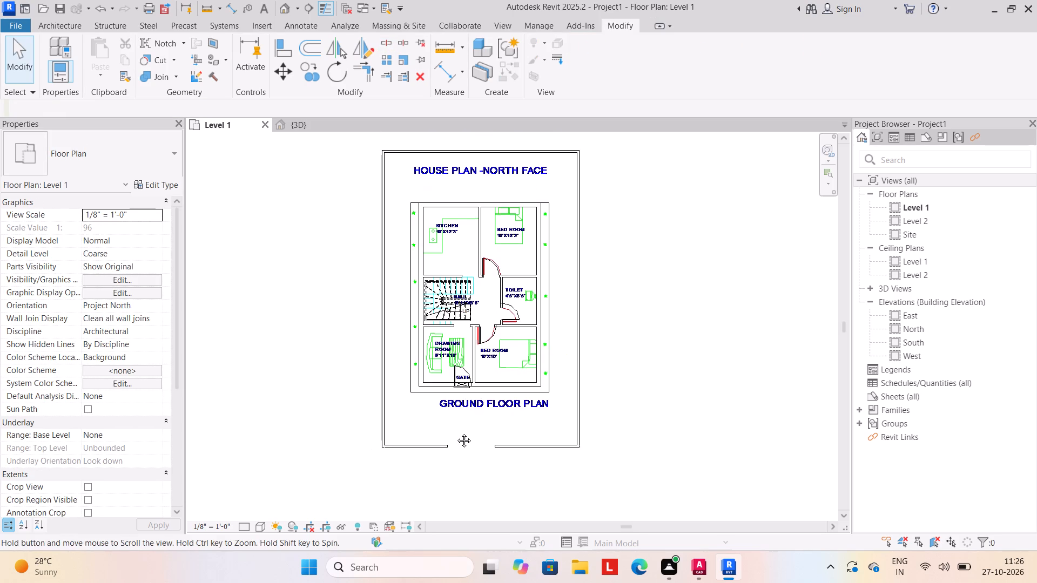
pyautogui.moveTo(456, 432); pyautogui.dragTo(461, 439, button='middle')
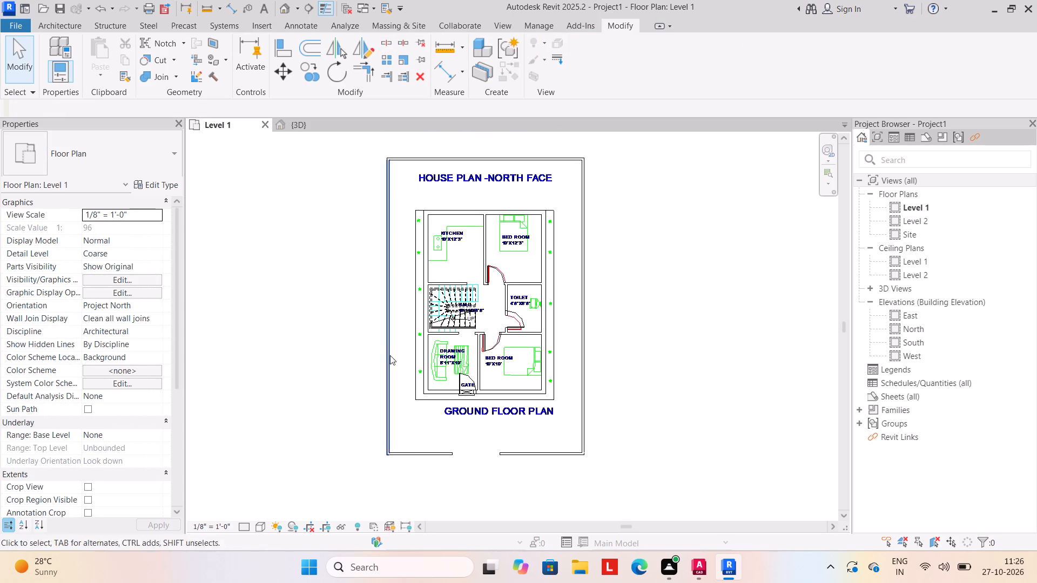
# Create a Generic - 12" architectural floor on Level 1 with a rectangular boundary along the boundary wall's outer corners.
pyautogui.click(71, 24)
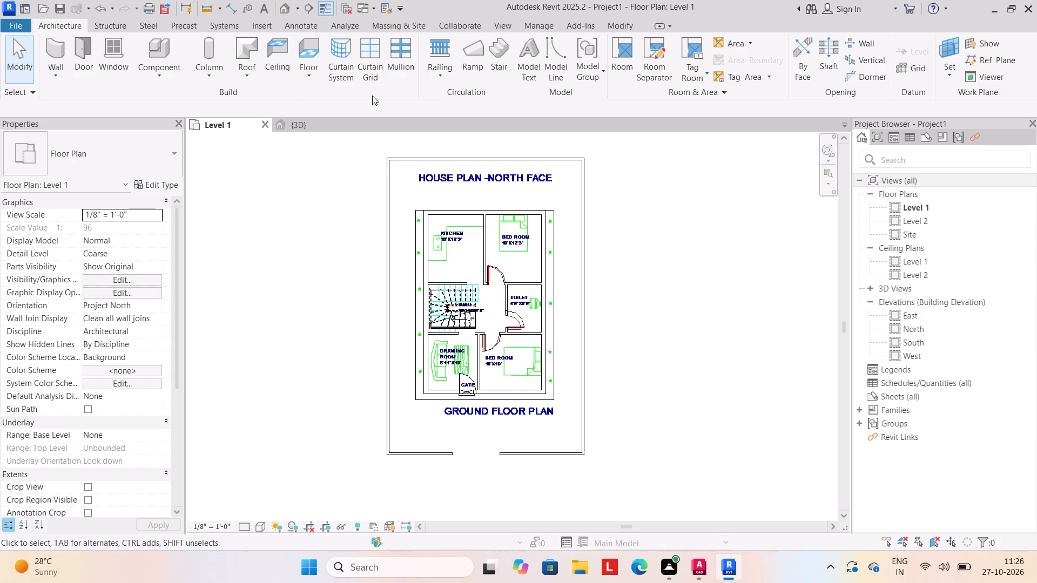
pyautogui.click(311, 76)
pyautogui.click(324, 96)
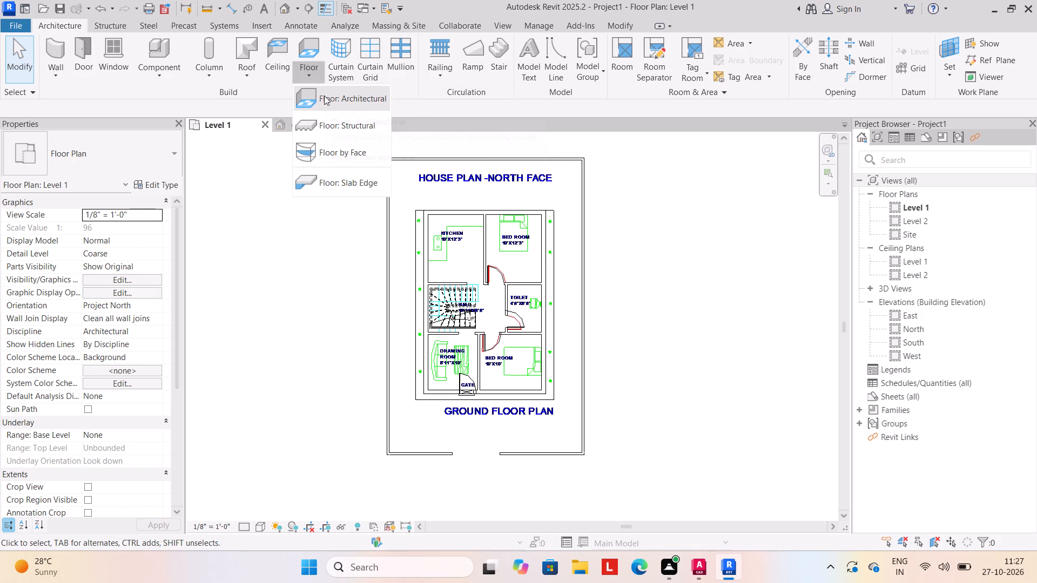
pyautogui.click(693, 45)
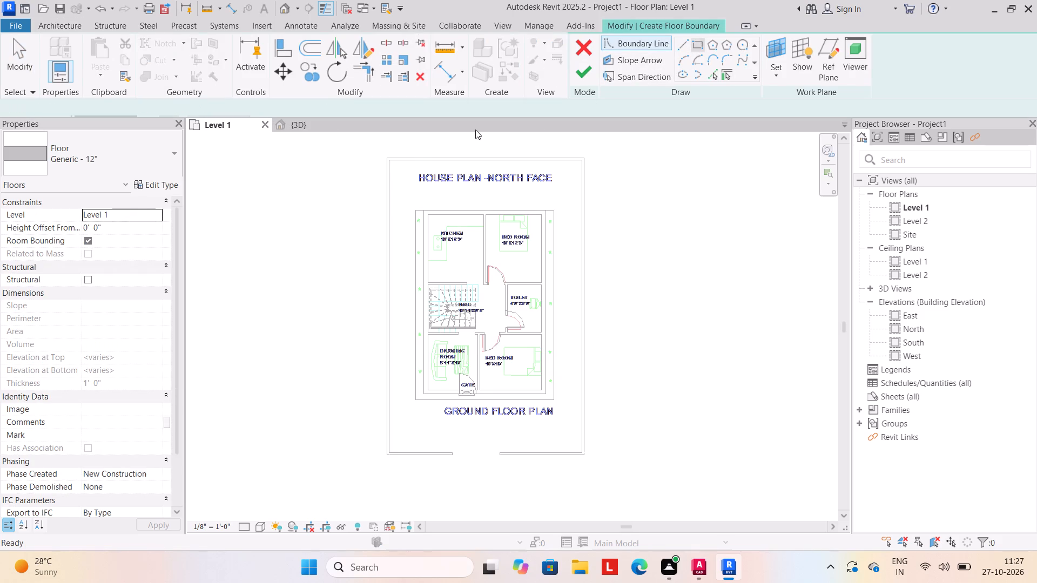
pyautogui.scroll(3, 379, 157)
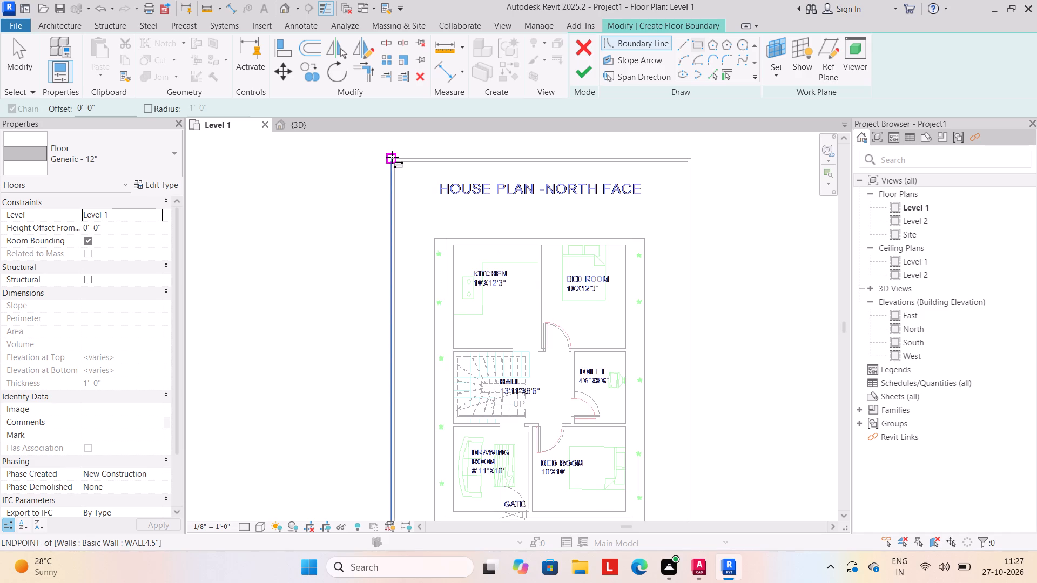
pyautogui.click(392, 157)
pyautogui.scroll(-3, 633, 404)
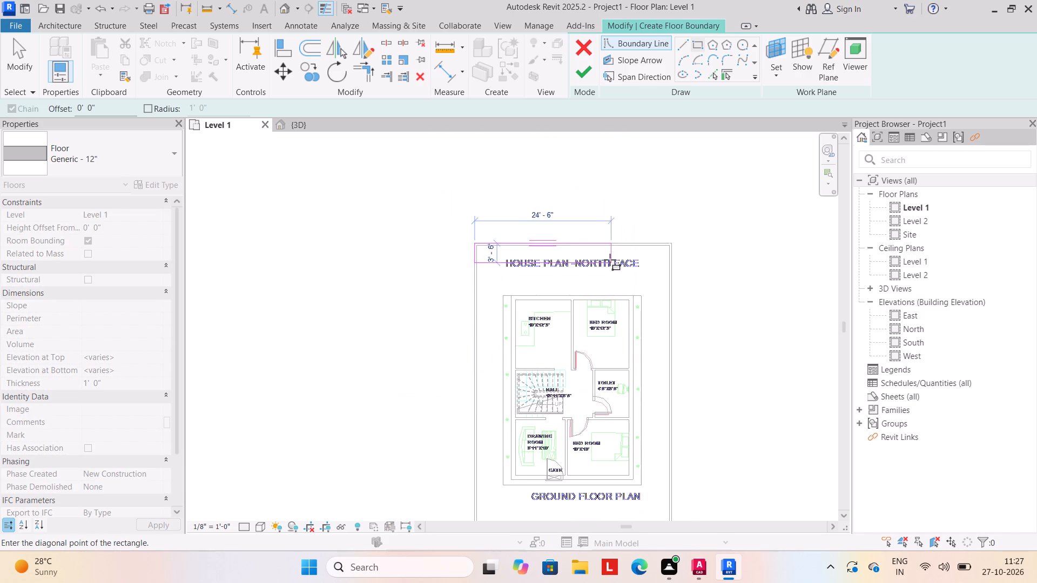
pyautogui.moveTo(648, 399); pyautogui.dragTo(634, 322, button='middle')
pyautogui.scroll(1, 644, 385)
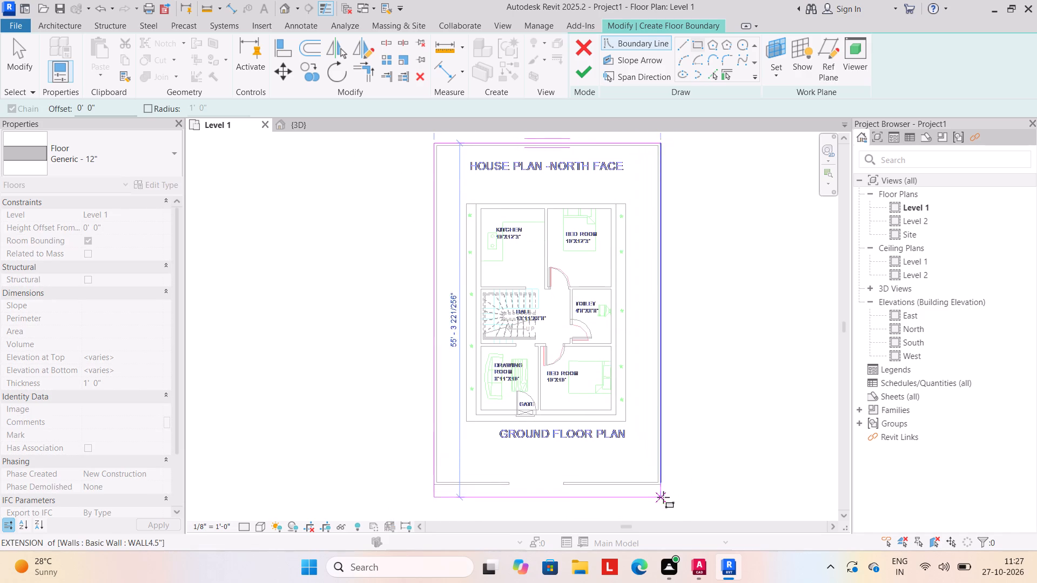
pyautogui.scroll(3, 662, 498)
pyautogui.click(661, 479)
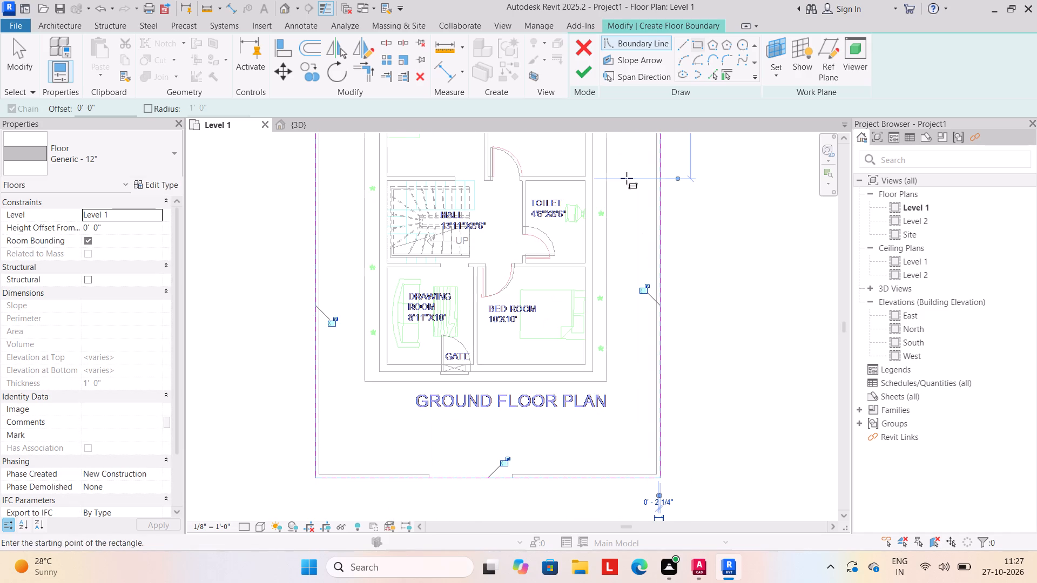
pyautogui.click(587, 72)
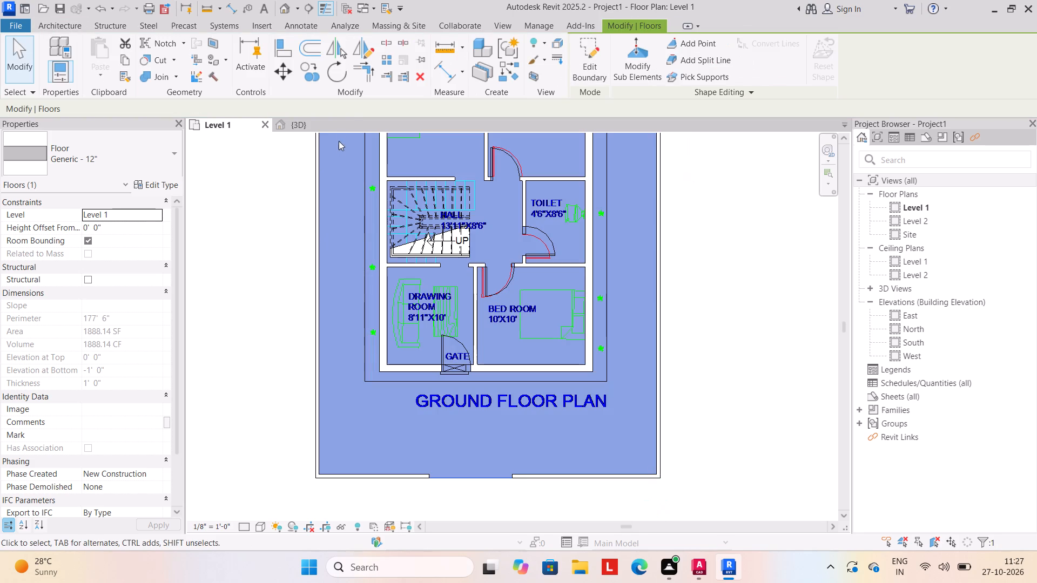
# In the 3D view, set the structure layer thickness of the new floor's type to 6".
pyautogui.click(325, 126)
pyautogui.click(163, 184)
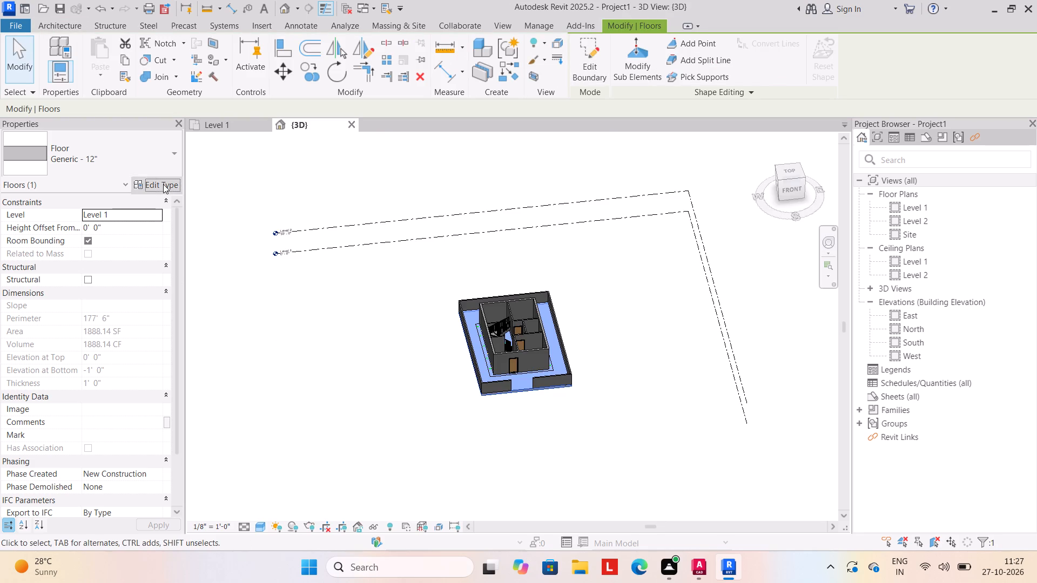
pyautogui.click(731, 257)
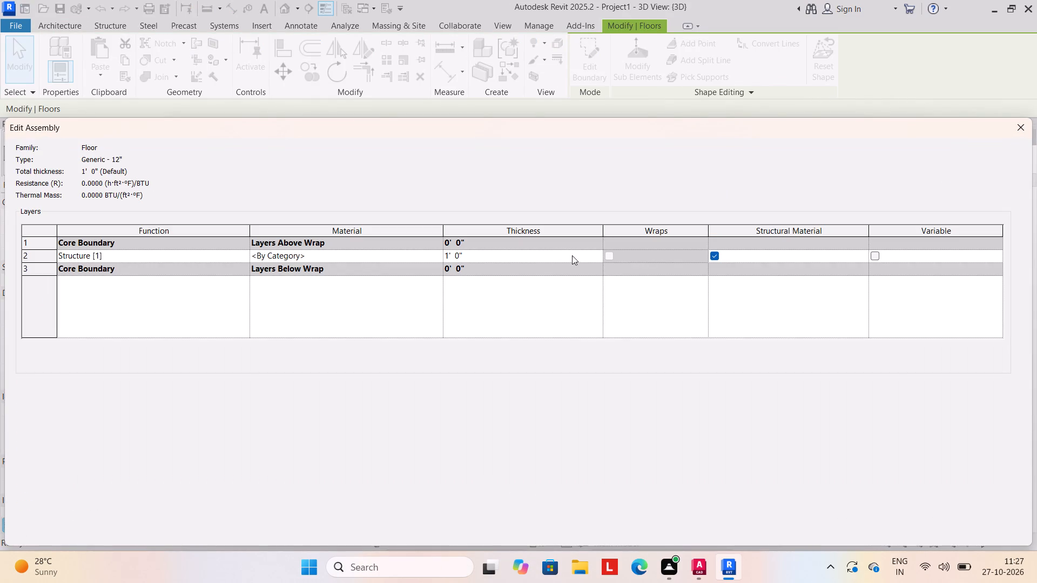
pyautogui.click(536, 256)
pyautogui.write('6"')
pyautogui.click(856, 487)
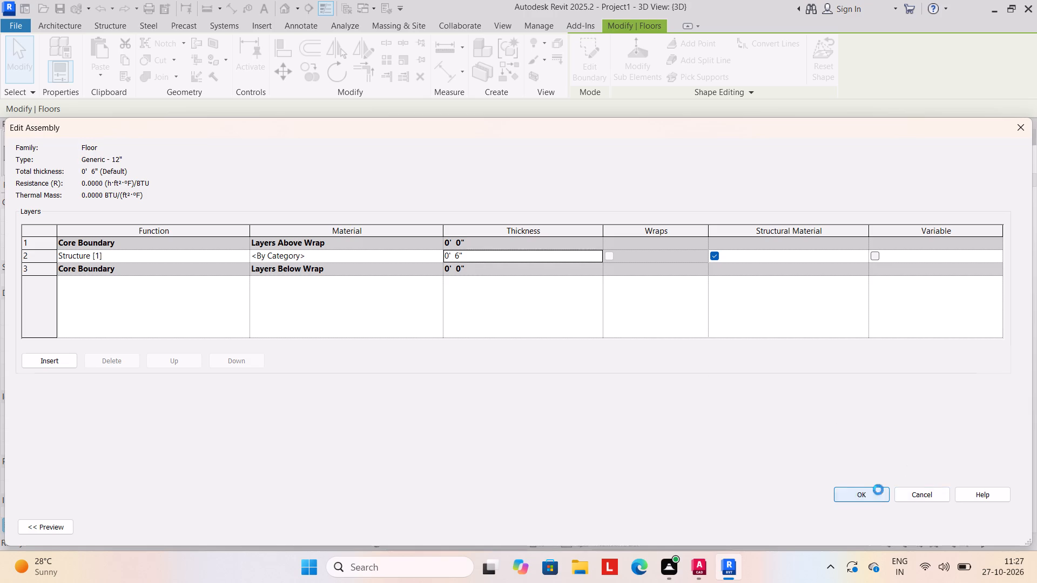
pyautogui.click(1001, 524)
pyautogui.click(865, 523)
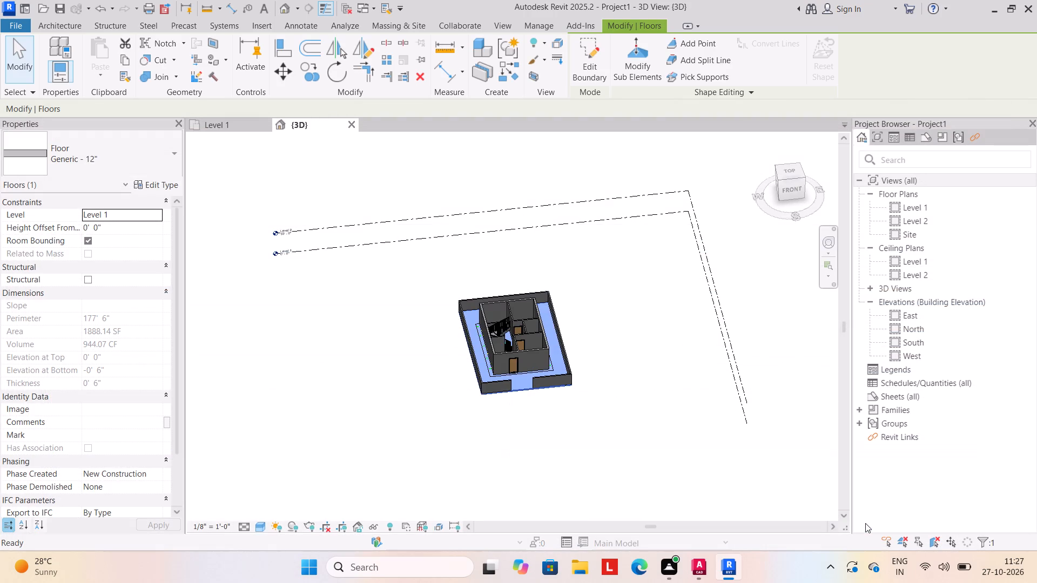
pyautogui.click(640, 402)
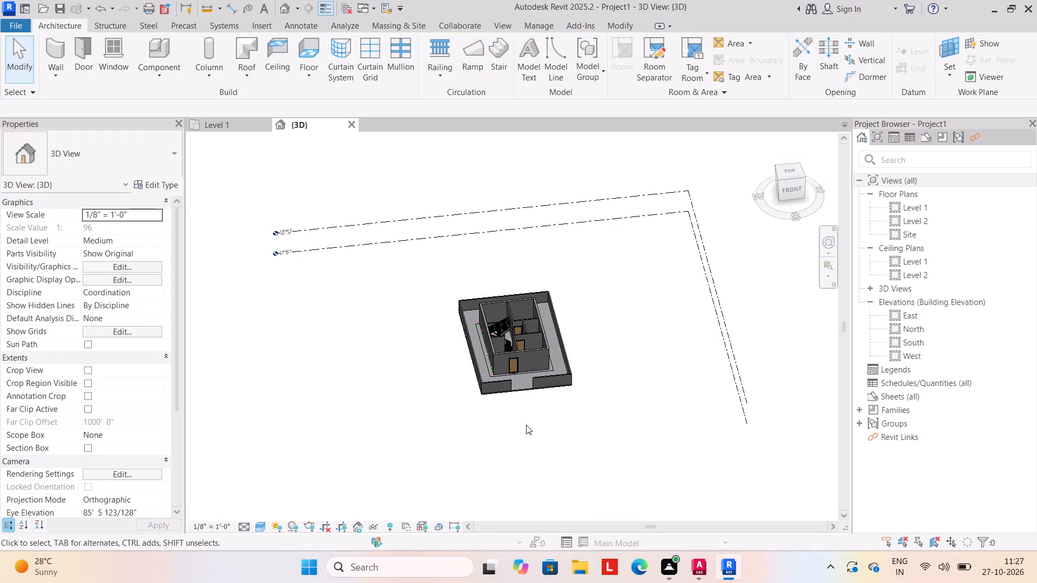
# Examine the house, the floor and the boundary wall's entrance opening from the front in the 3D view.
pyautogui.click(51, 23)
pyautogui.click(220, 134)
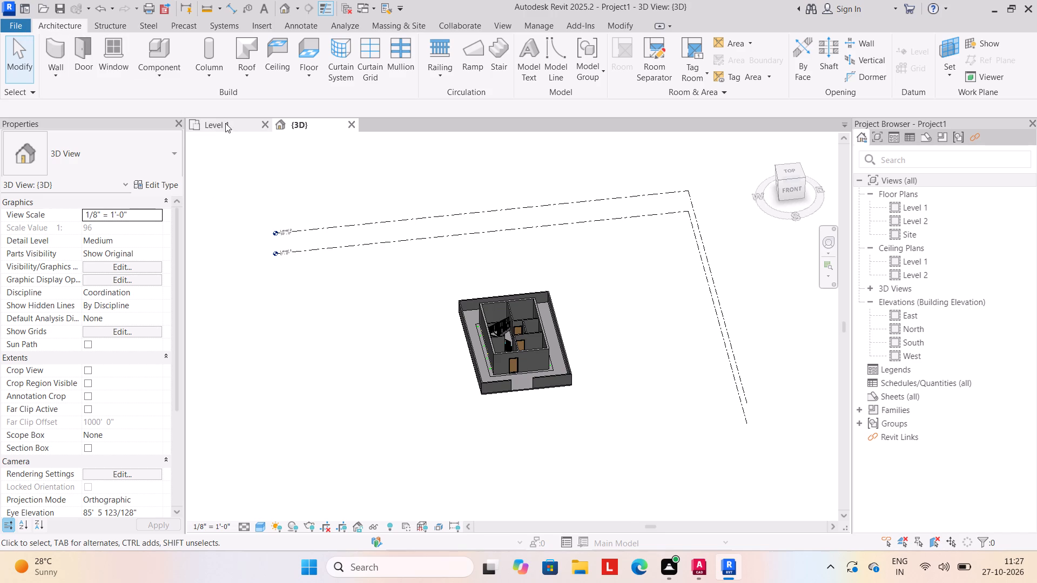
pyautogui.click(226, 120)
pyautogui.click(322, 125)
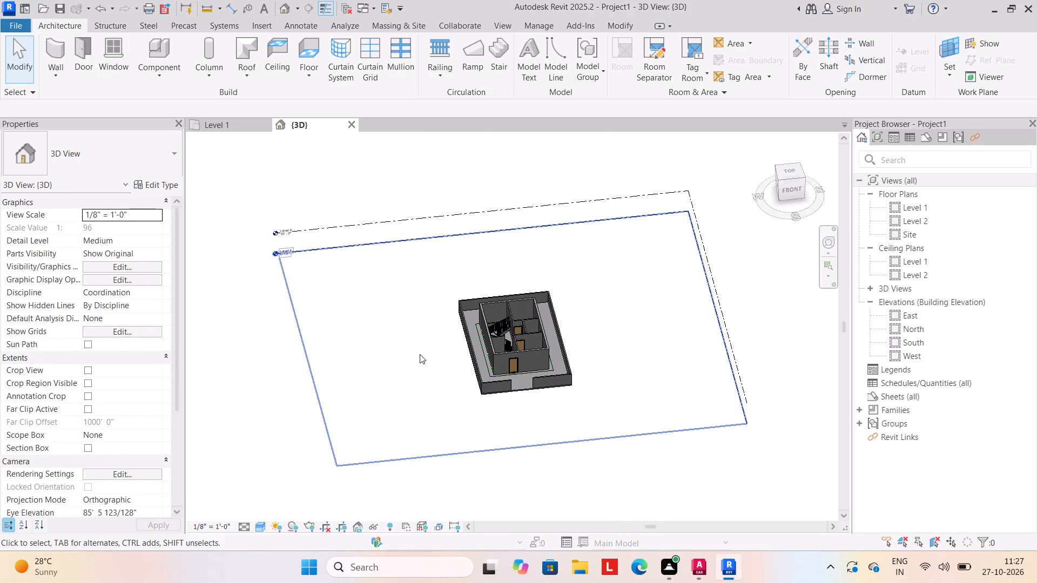
pyautogui.keyDown('shift'); pyautogui.moveTo(502, 405); pyautogui.dragTo(485, 370, button='middle'); pyautogui.keyUp('shift')
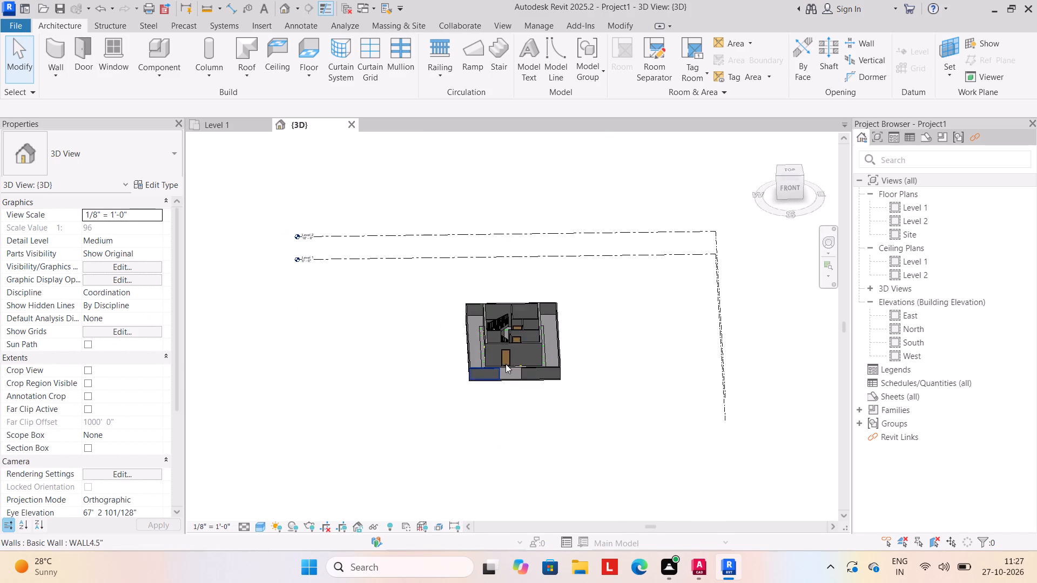
pyautogui.moveTo(506, 364); pyautogui.dragTo(490, 413, button='middle')
pyautogui.keyDown('shift'); pyautogui.moveTo(495, 441); pyautogui.dragTo(499, 409, button='middle'); pyautogui.keyUp('shift')
pyautogui.keyDown('shift'); pyautogui.scroll(1, 498, 427); pyautogui.keyUp('shift')
pyautogui.scroll(7, 504, 413)
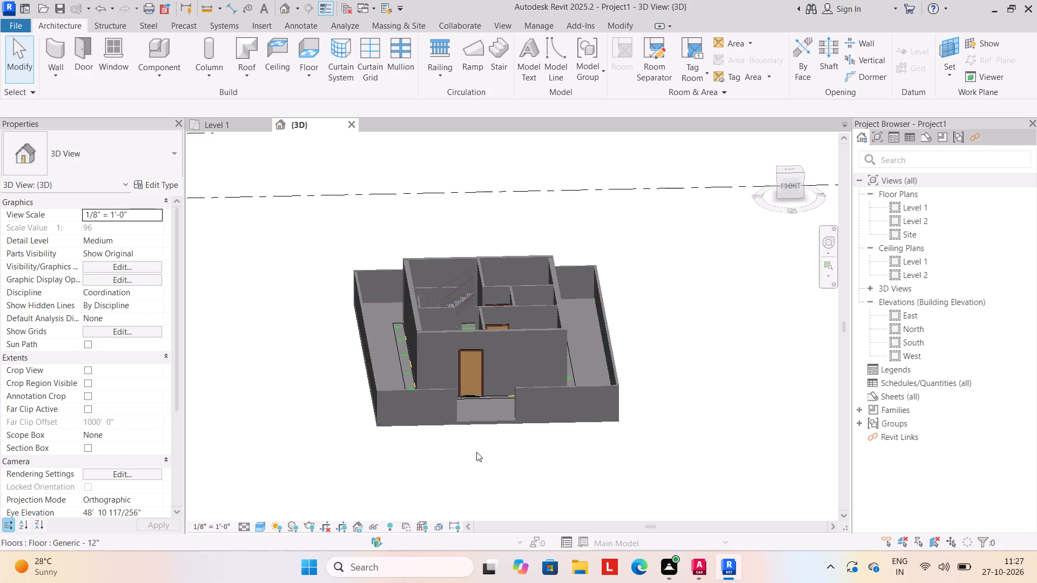
pyautogui.scroll(1, 454, 452)
pyautogui.keyDown('shift'); pyautogui.moveTo(451, 445); pyautogui.dragTo(443, 423, button='middle'); pyautogui.keyUp('shift')
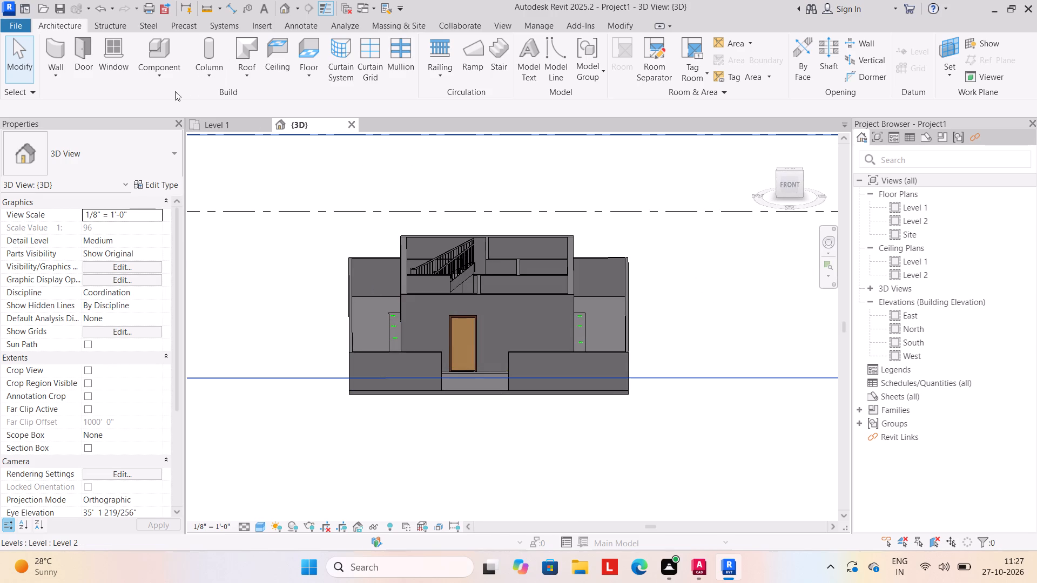
# Load the double-leaf gate family gate_7956.0002 from the Gate folder as a component.
pyautogui.click(154, 83)
pyautogui.click(171, 96)
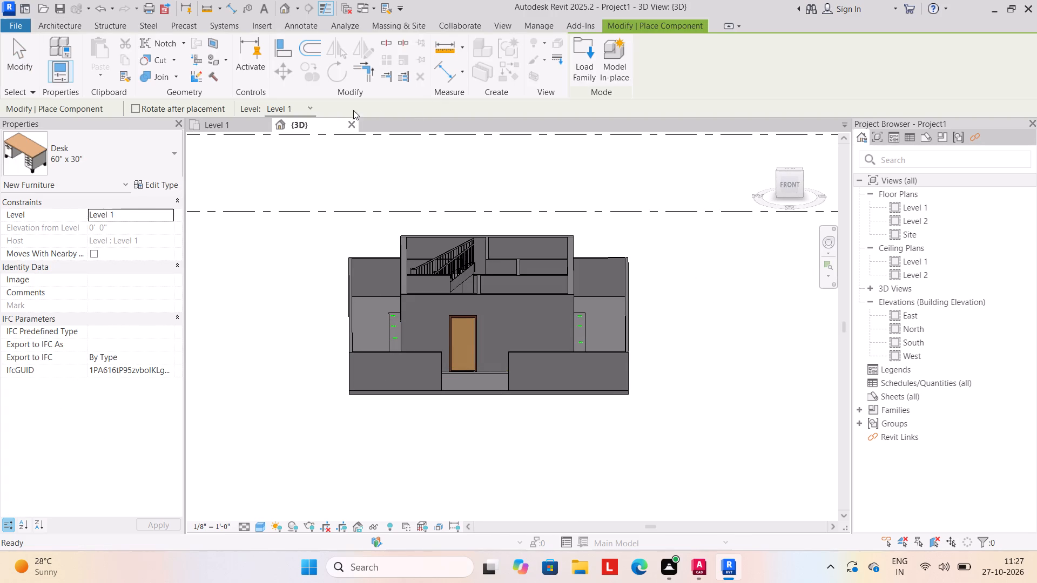
pyautogui.click(591, 71)
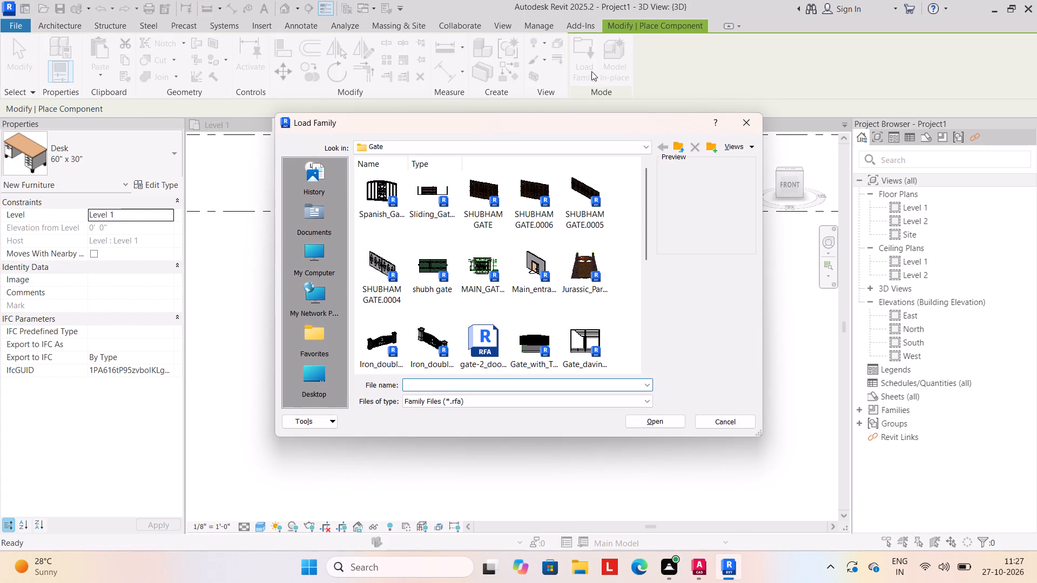
pyautogui.scroll(-4, 470, 337)
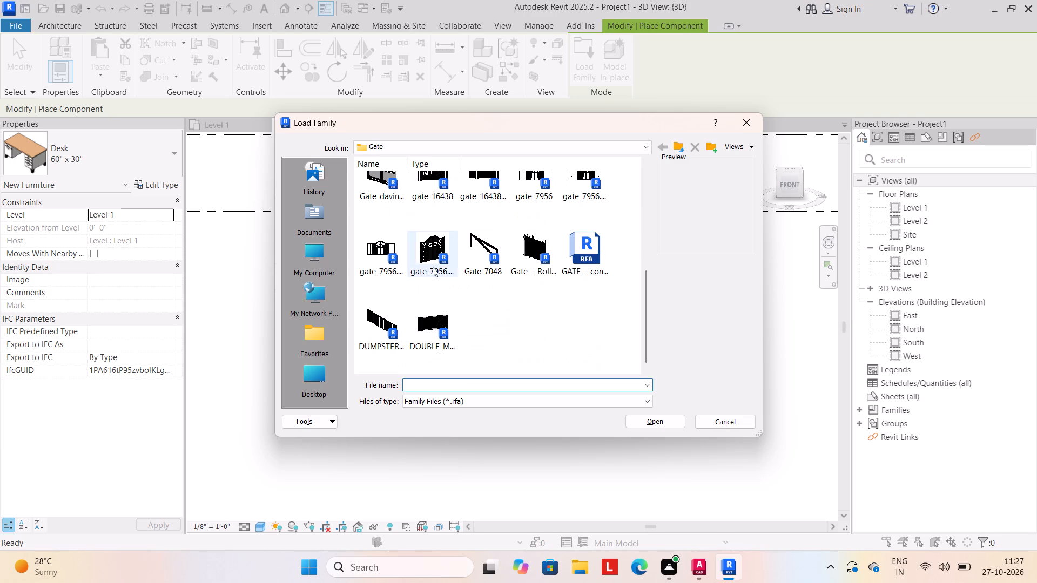
pyautogui.click(428, 241)
pyautogui.click(657, 421)
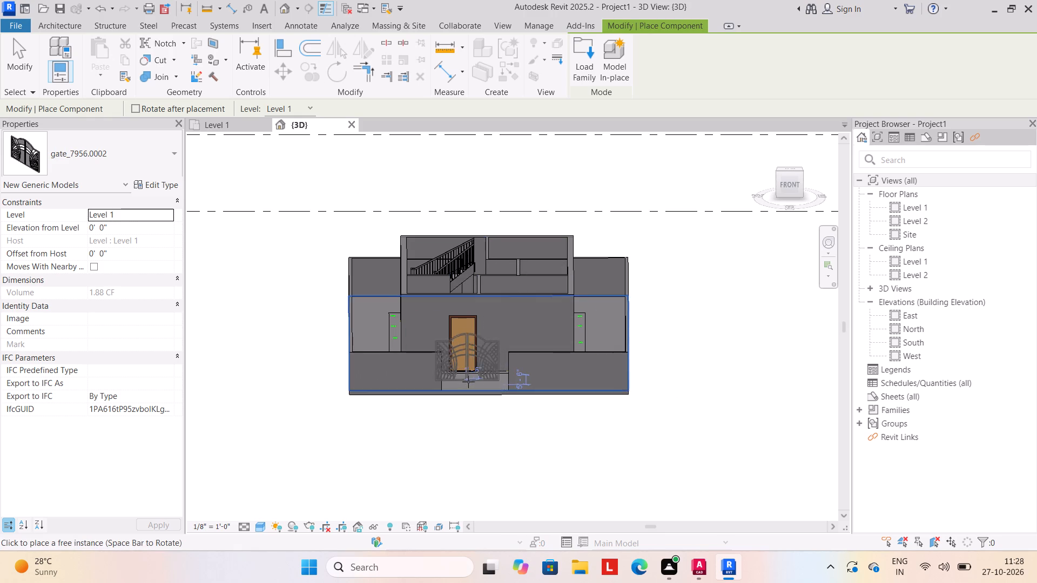
# Place the gate_7956.0002 gate on Level 1 in the boundary wall's entrance opening and end component placement.
pyautogui.scroll(7, 468, 382)
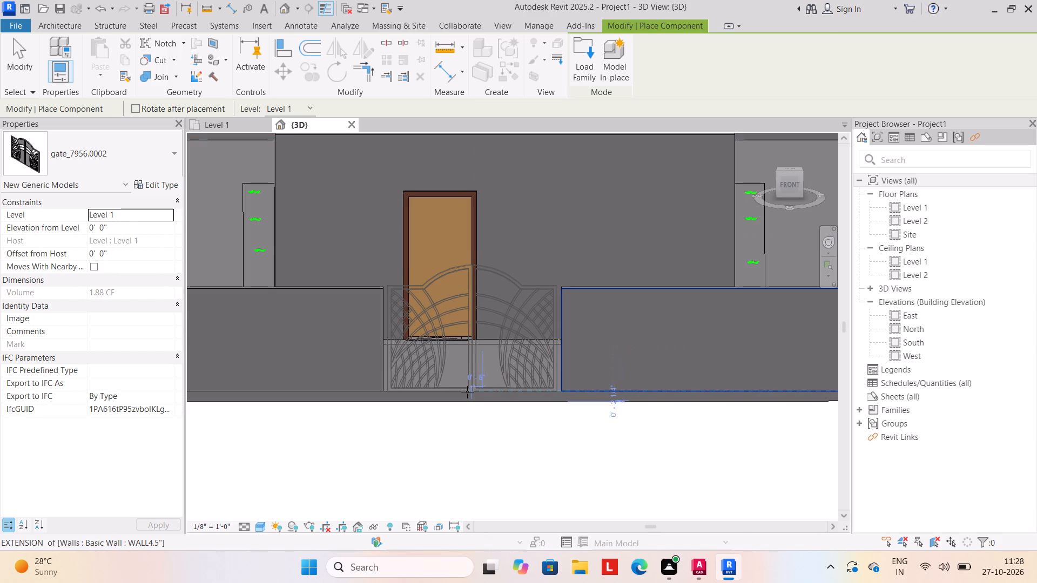
pyautogui.click(467, 392)
pyautogui.press('`')
pyautogui.press('Escape')
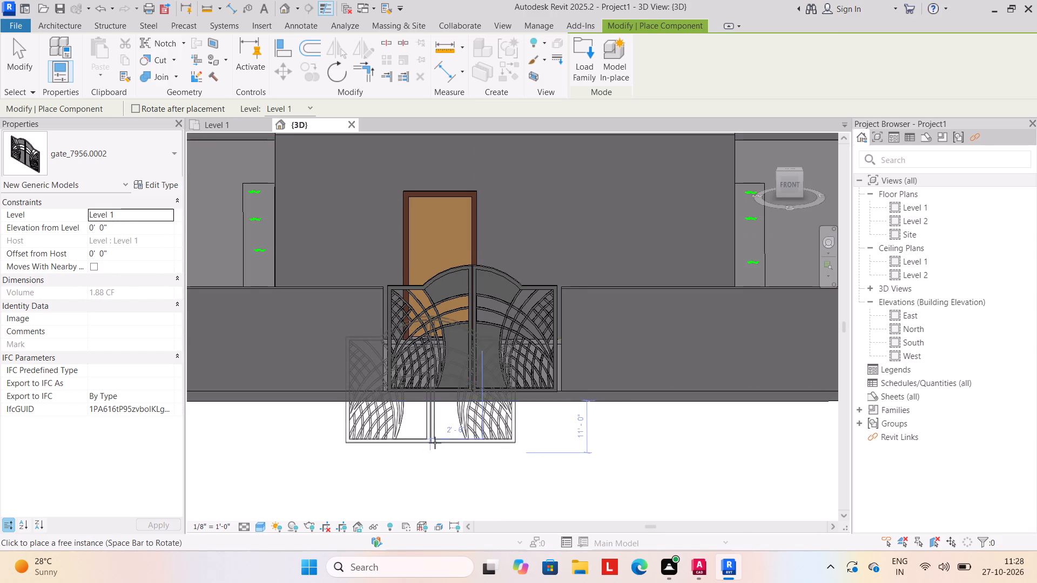
pyautogui.press('Escape')
pyautogui.press('Escape')
pyautogui.press('Escape')
# Extend the 11'-6" boundary wall segment beside the opening until its end meets the gate frame.
pyautogui.scroll(4, 378, 377)
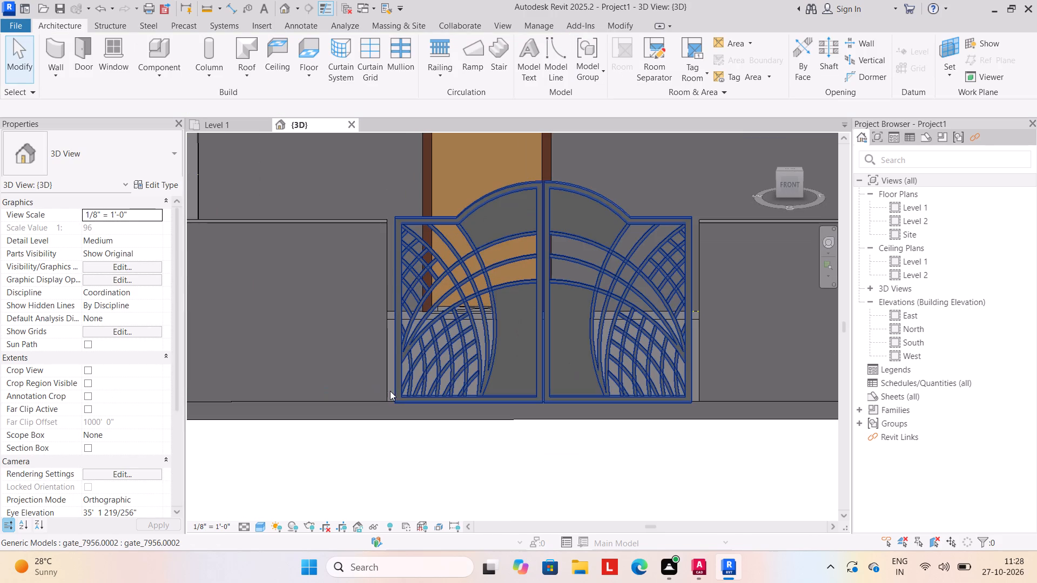
pyautogui.click(386, 392)
pyautogui.scroll(4, 390, 409)
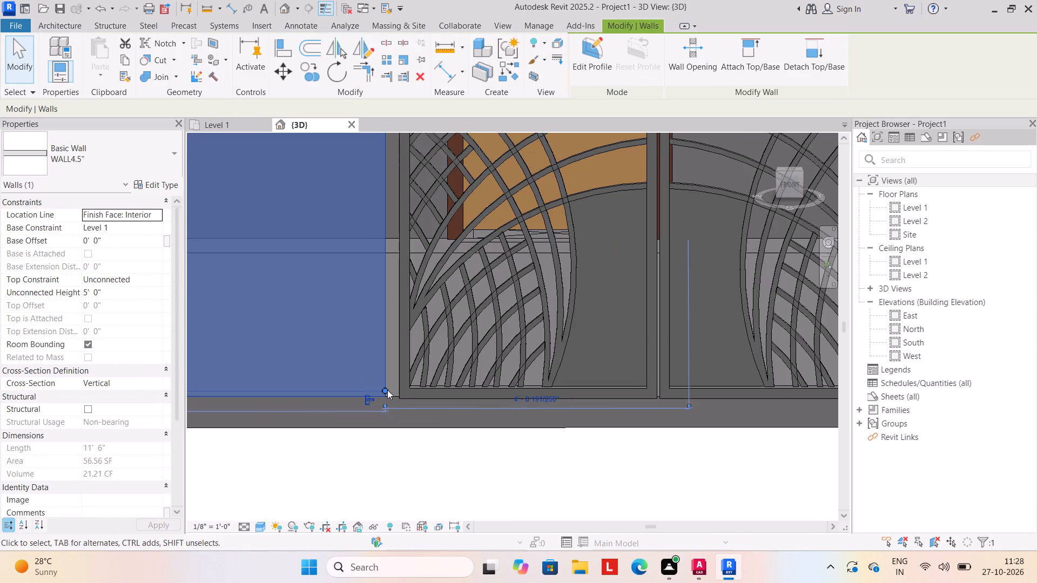
pyautogui.moveTo(387, 390); pyautogui.dragTo(402, 393)
pyautogui.click(392, 430)
pyautogui.scroll(-8, 395, 433)
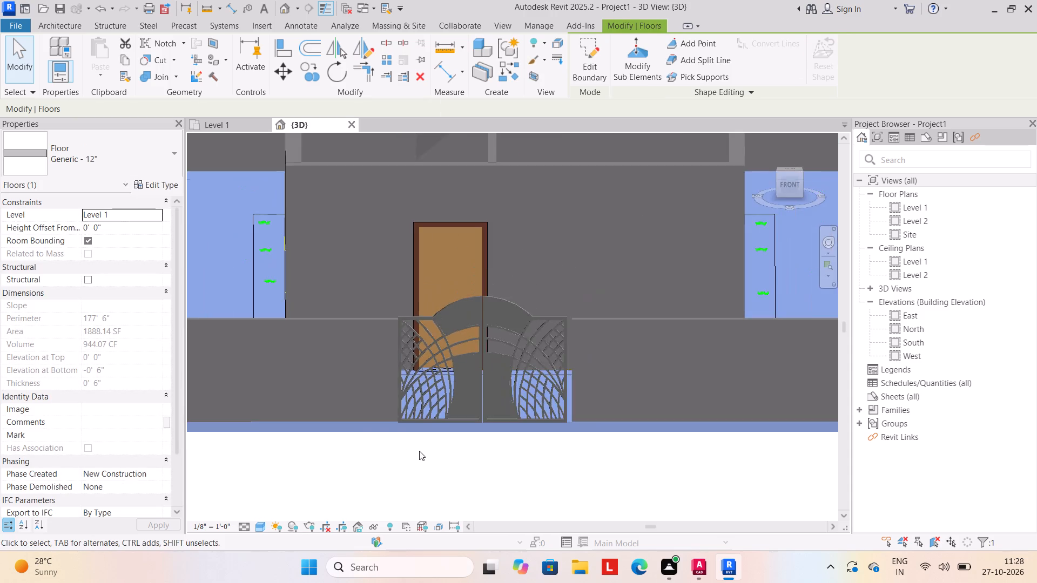
pyautogui.press('Escape')
# Extend the boundary wall segment on the gate's other side to about 15'-3" long so it meets the gate frame.
pyautogui.moveTo(575, 377); pyautogui.dragTo(578, 384)
pyautogui.scroll(3, 573, 425)
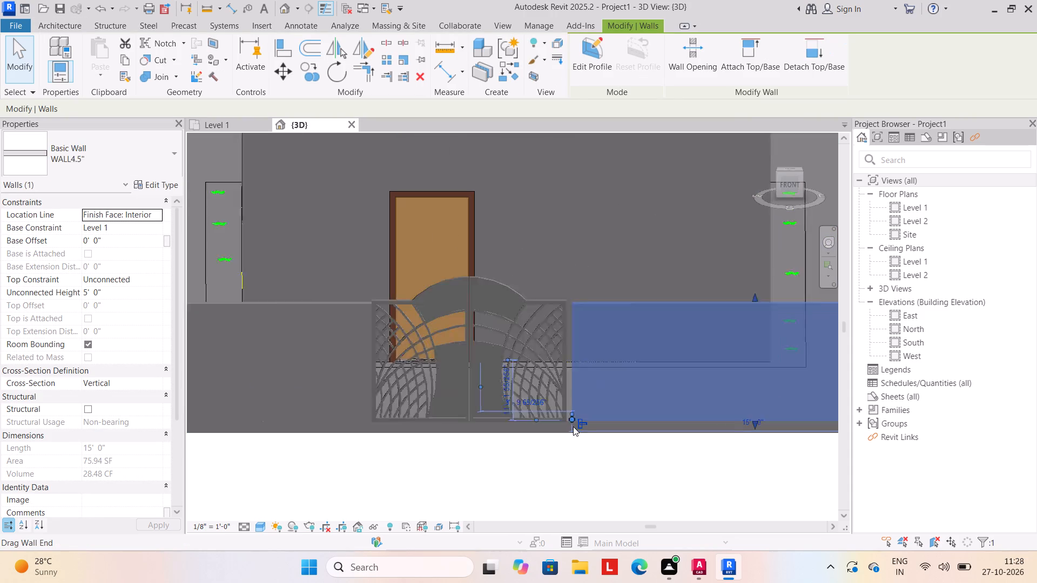
pyautogui.scroll(7, 573, 426)
pyautogui.moveTo(567, 402); pyautogui.dragTo(549, 402)
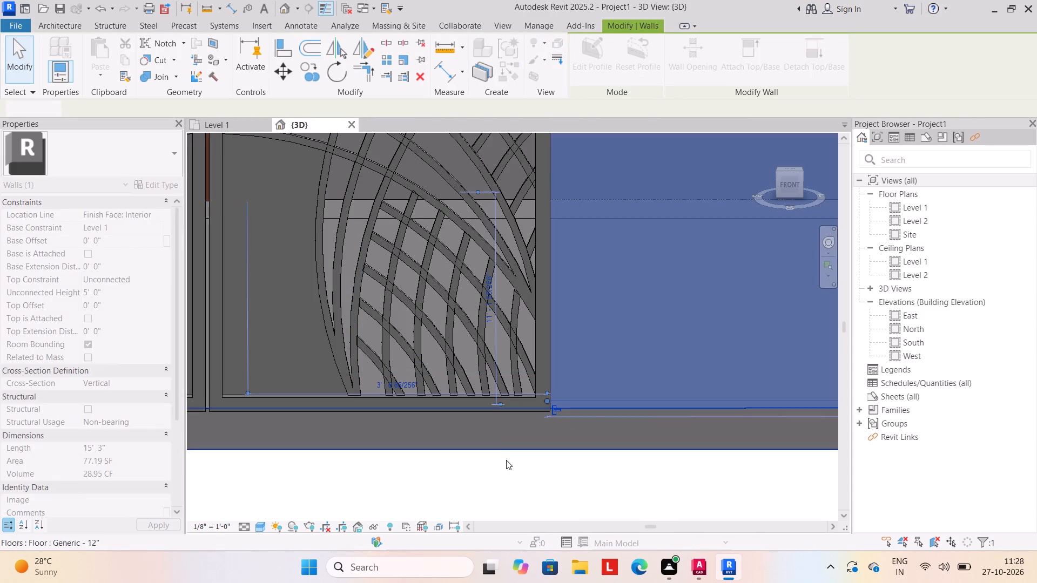
pyautogui.click(506, 460)
# Nudge the gate slightly toward the house and about 1/2" toward the shorter front boundary wall segment.
pyautogui.click(508, 360)
pyautogui.press('Up')
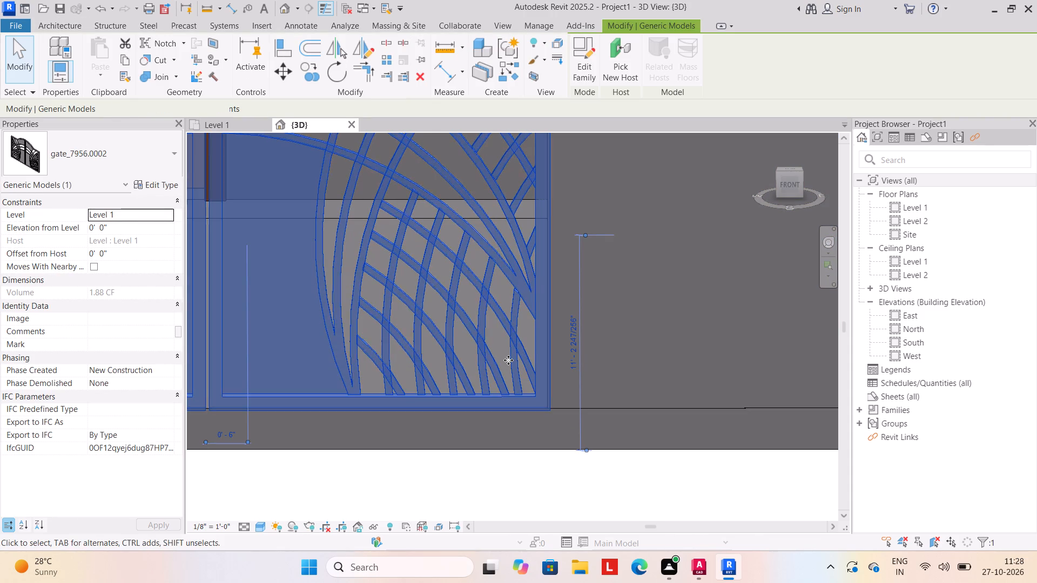
pyautogui.press('Left')
pyautogui.press('Up')
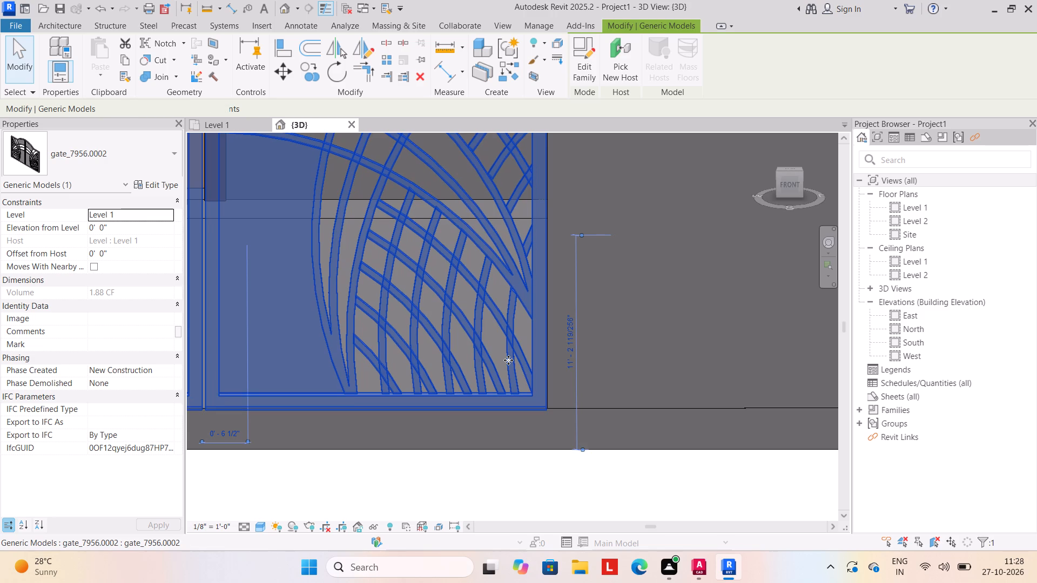
# Examine the placed gate and the front of the house and boundary wall in 3D.
pyautogui.click(535, 493)
pyautogui.scroll(-5, 523, 499)
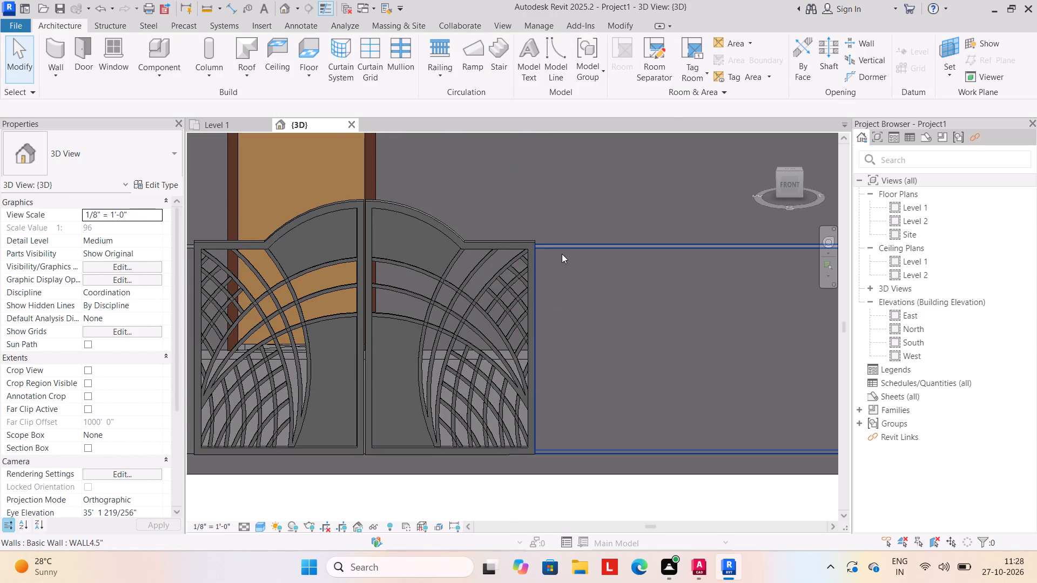
pyautogui.scroll(-5, 563, 261)
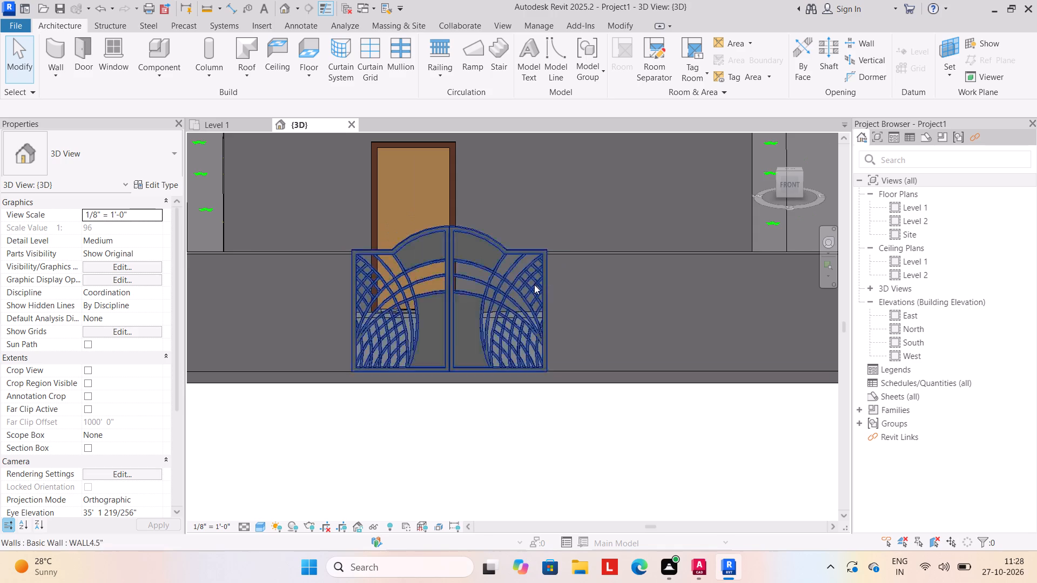
pyautogui.scroll(-4, 534, 284)
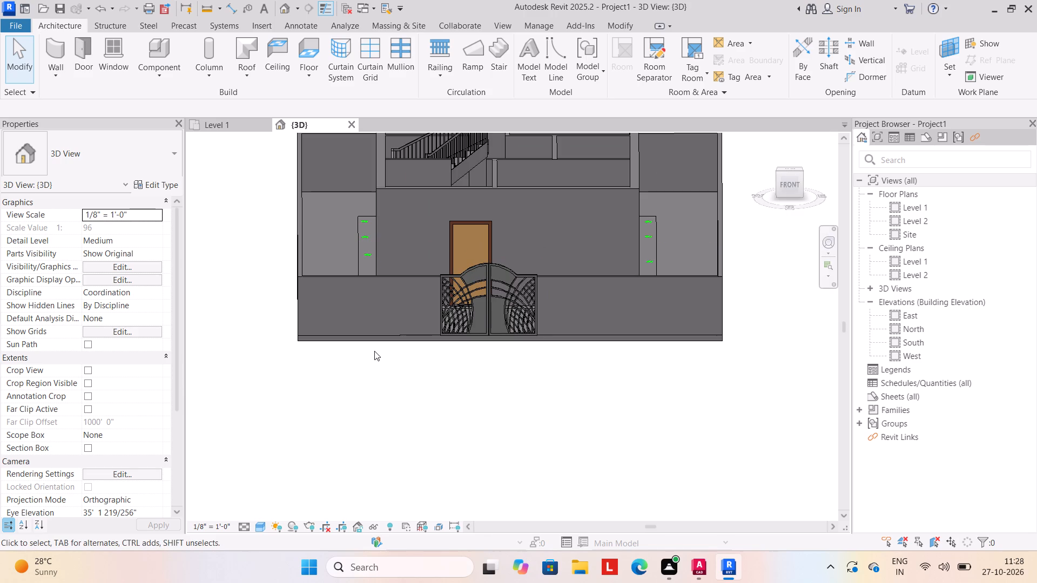
pyautogui.keyDown('shift'); pyautogui.moveTo(373, 351); pyautogui.dragTo(372, 327, button='middle'); pyautogui.keyUp('shift')
pyautogui.moveTo(380, 313); pyautogui.dragTo(366, 384, button='middle')
pyautogui.scroll(1, 381, 313)
pyautogui.keyDown('shift'); pyautogui.moveTo(378, 395); pyautogui.dragTo(379, 391, button='middle'); pyautogui.keyUp('shift')
pyautogui.keyDown('shift'); pyautogui.scroll(1, 378, 395); pyautogui.keyUp('shift')
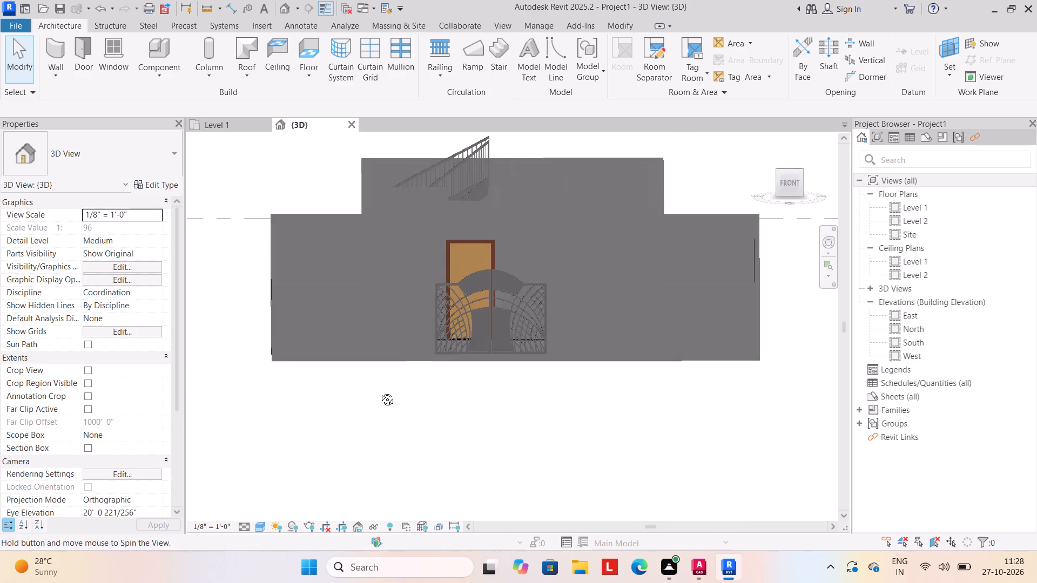
pyautogui.keyDown('shift'); pyautogui.moveTo(379, 391); pyautogui.dragTo(380, 390, button='middle'); pyautogui.keyUp('shift')
pyautogui.click(517, 195)
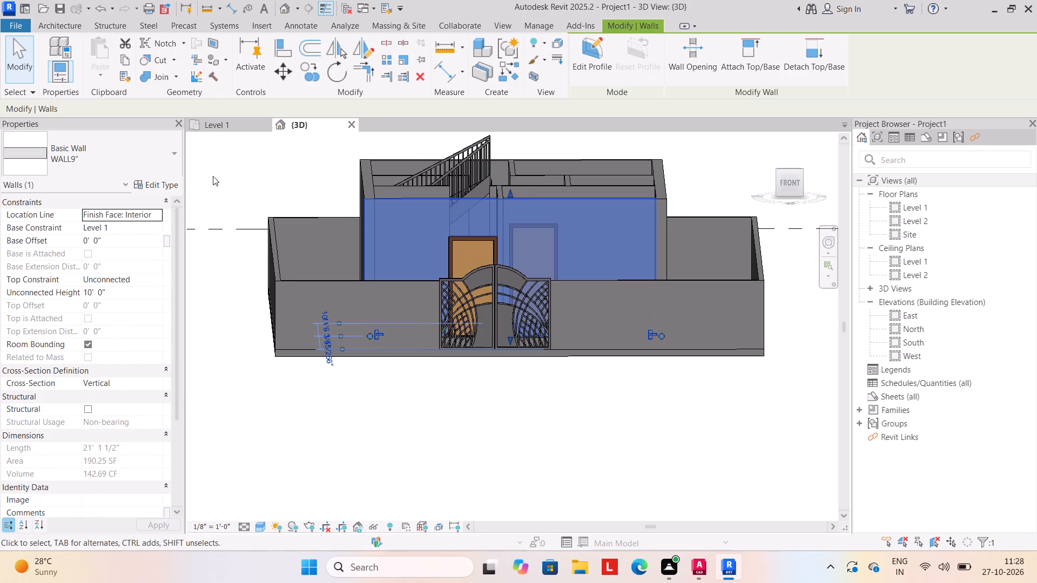
pyautogui.press('Escape')
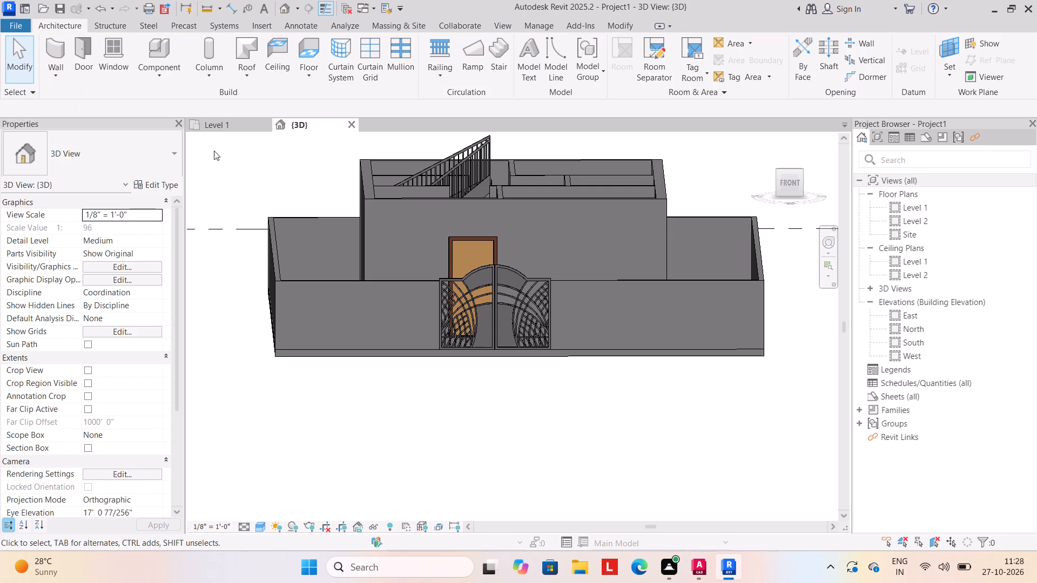
# Set up a footprint roof from the Level 1 plan, based on Level 2, with a non-sloping rectangular boundary and a 2' offset.
pyautogui.click(225, 126)
pyautogui.scroll(-5, 353, 250)
pyautogui.moveTo(354, 252); pyautogui.dragTo(403, 305, button='middle')
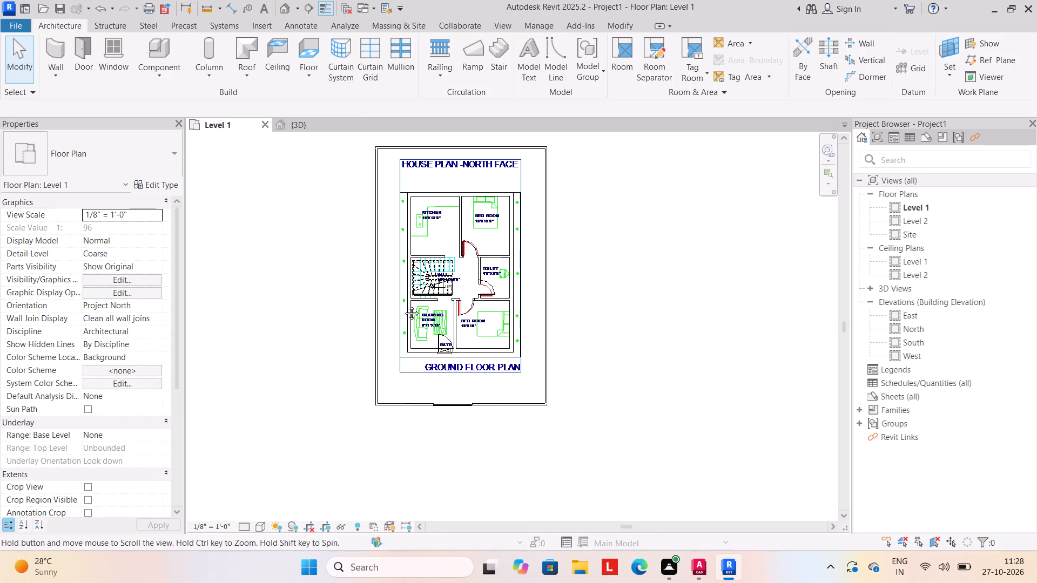
pyautogui.moveTo(403, 305); pyautogui.dragTo(406, 309, button='middle')
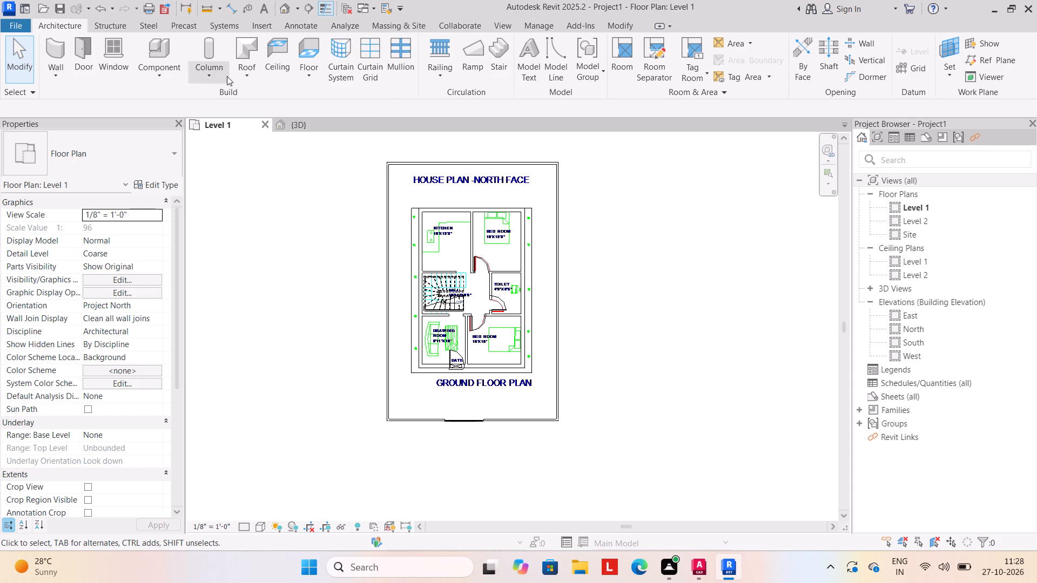
pyautogui.click(247, 76)
pyautogui.click(271, 94)
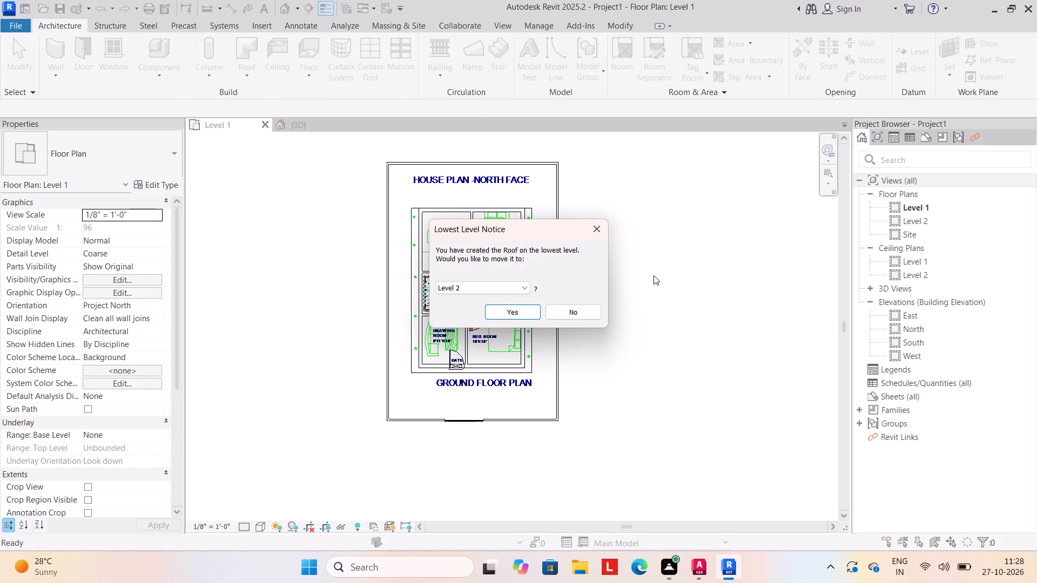
pyautogui.click(524, 309)
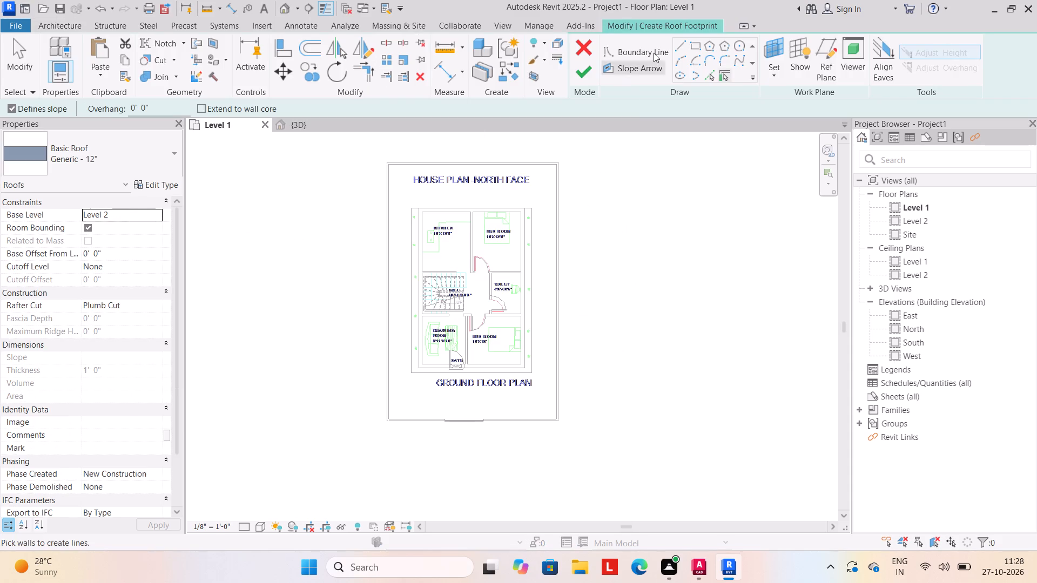
pyautogui.click(699, 40)
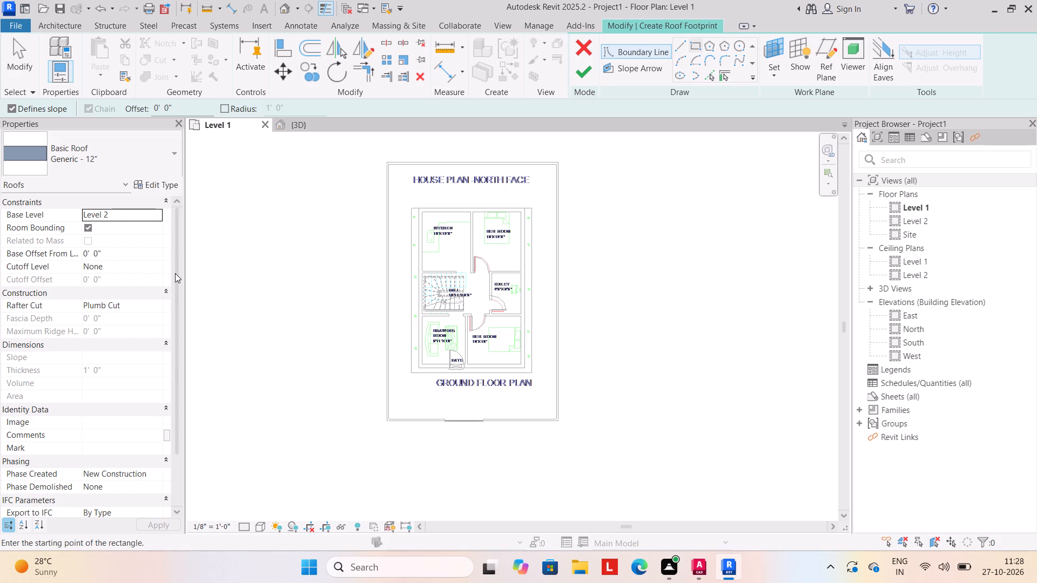
pyautogui.click(10, 106)
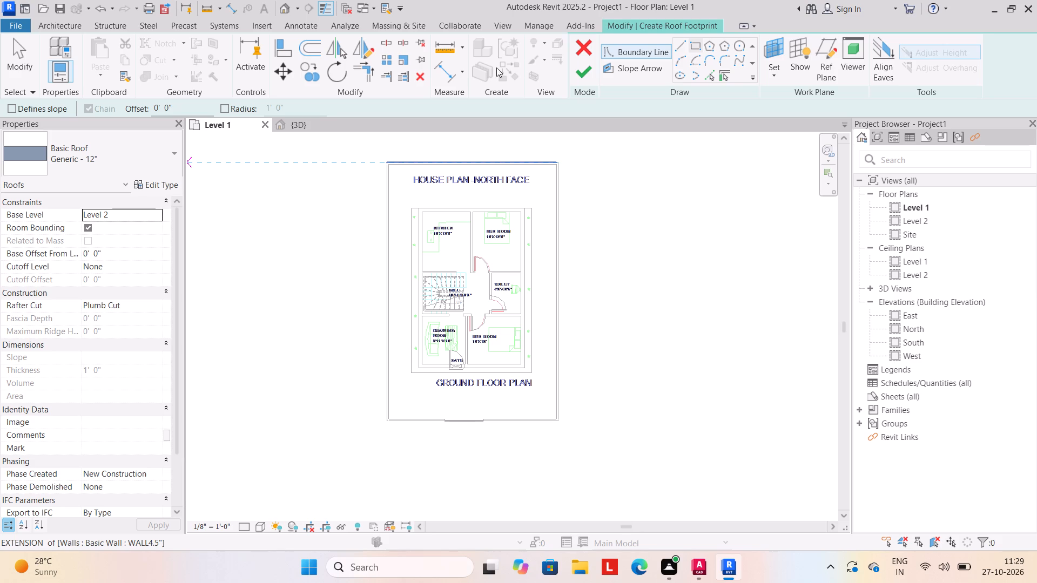
pyautogui.click(693, 46)
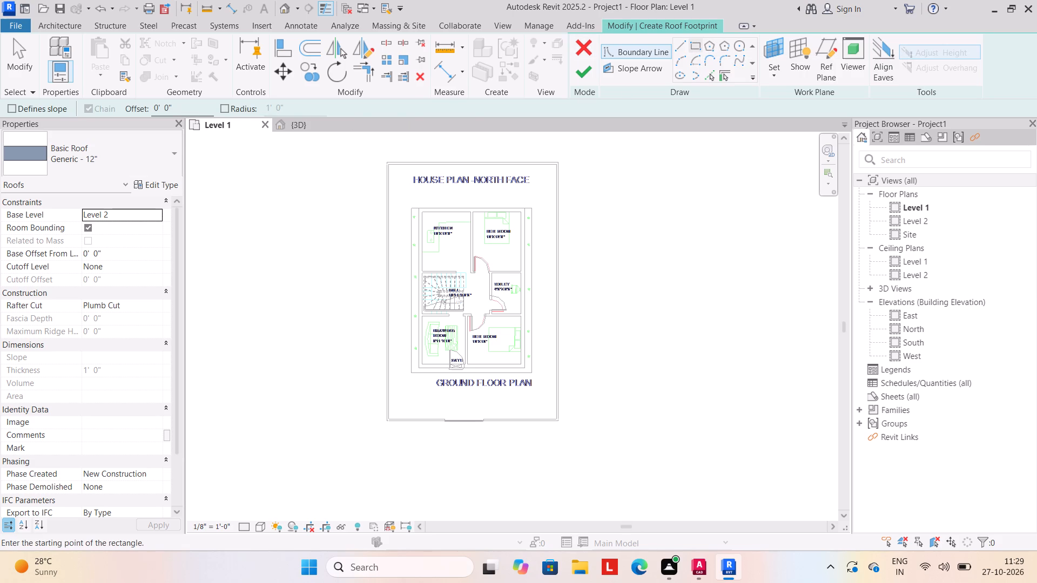
pyautogui.click(189, 104)
pyautogui.press('BackSpace')
pyautogui.press('BackSpace')
pyautogui.press('BackSpace')
pyautogui.press('BackSpace')
pyautogui.press('BackSpace')
pyautogui.press('BackSpace')
pyautogui.press('BackSpace')
pyautogui.press('BackSpace')
pyautogui.press('BackSpace')
pyautogui.press('BackSpace')
pyautogui.press('BackSpace')
pyautogui.press('BackSpace')
pyautogui.write("2'")
pyautogui.press('Return')
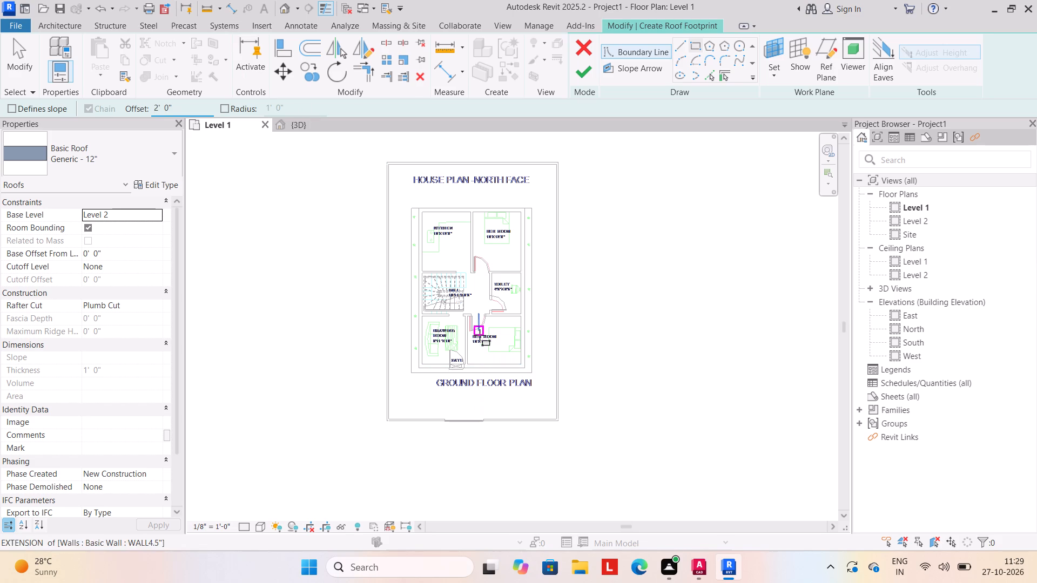
# Set the structure layer thickness of the Generic - 12" roof type to 6".
pyautogui.scroll(1, 480, 335)
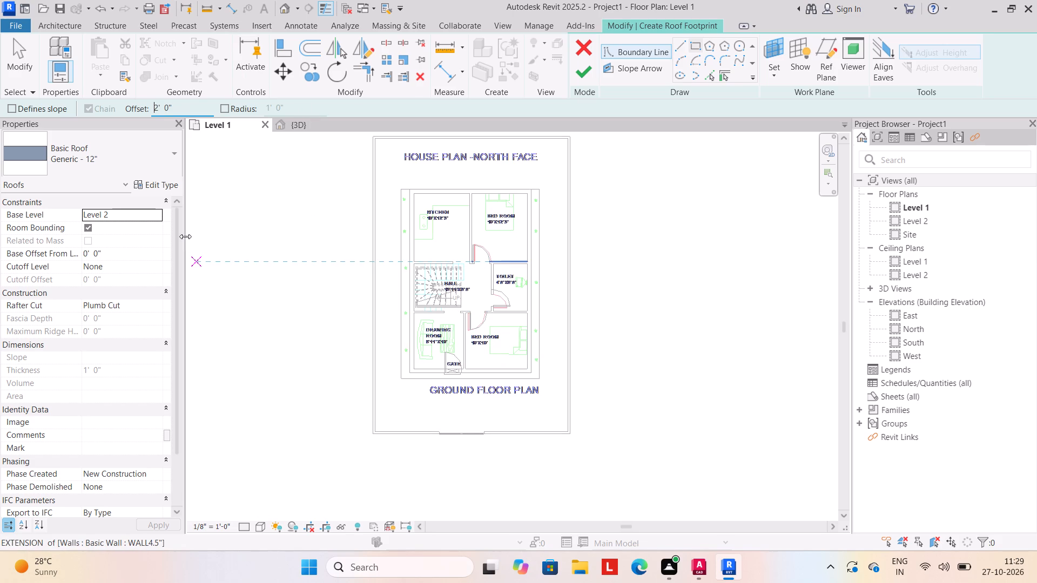
pyautogui.click(152, 180)
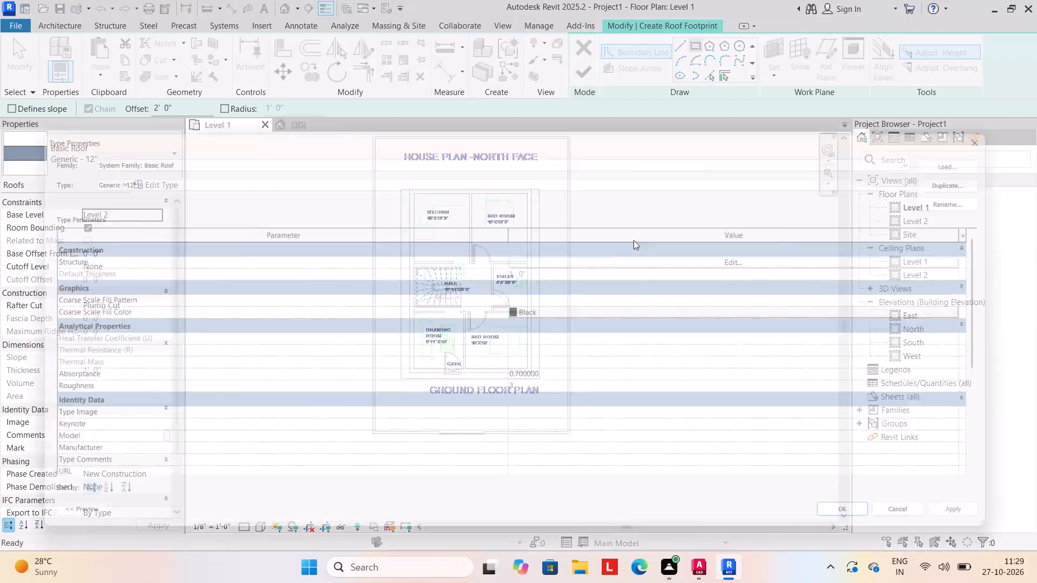
pyautogui.click(685, 257)
pyautogui.click(535, 255)
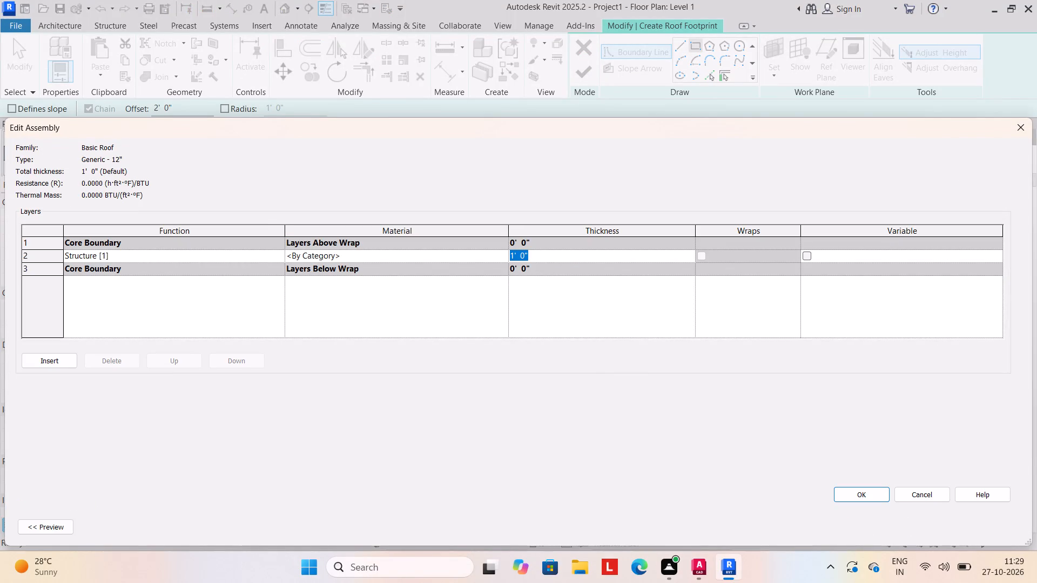
pyautogui.write('6"')
pyautogui.press('Return')
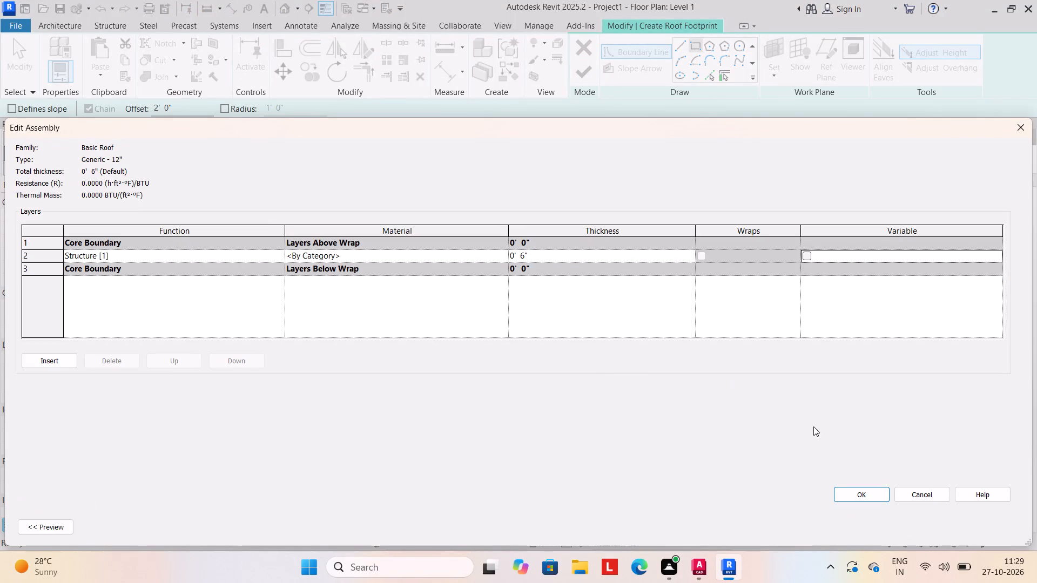
pyautogui.click(861, 501)
pyautogui.click(996, 528)
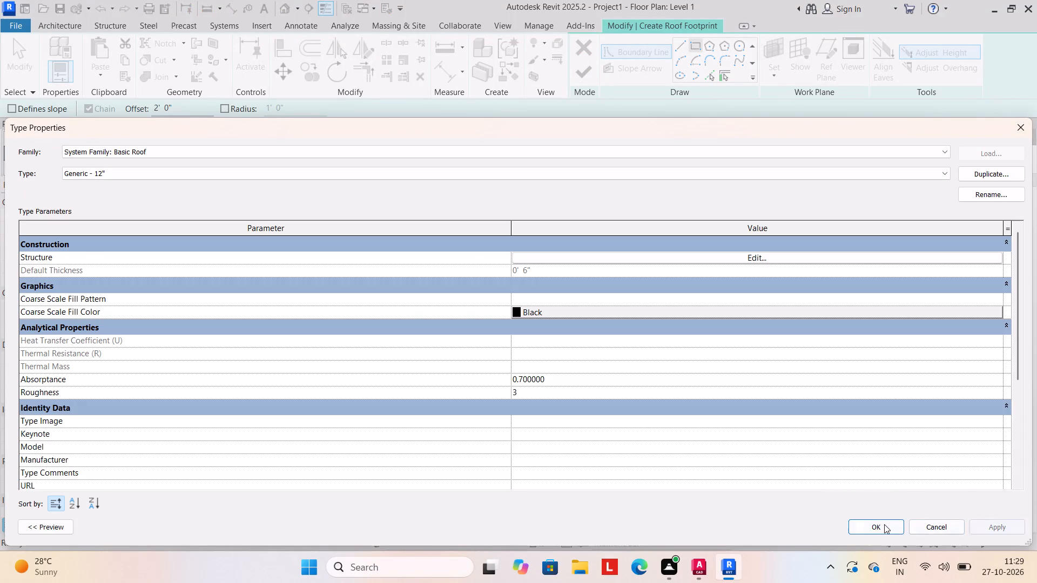
pyautogui.click(876, 524)
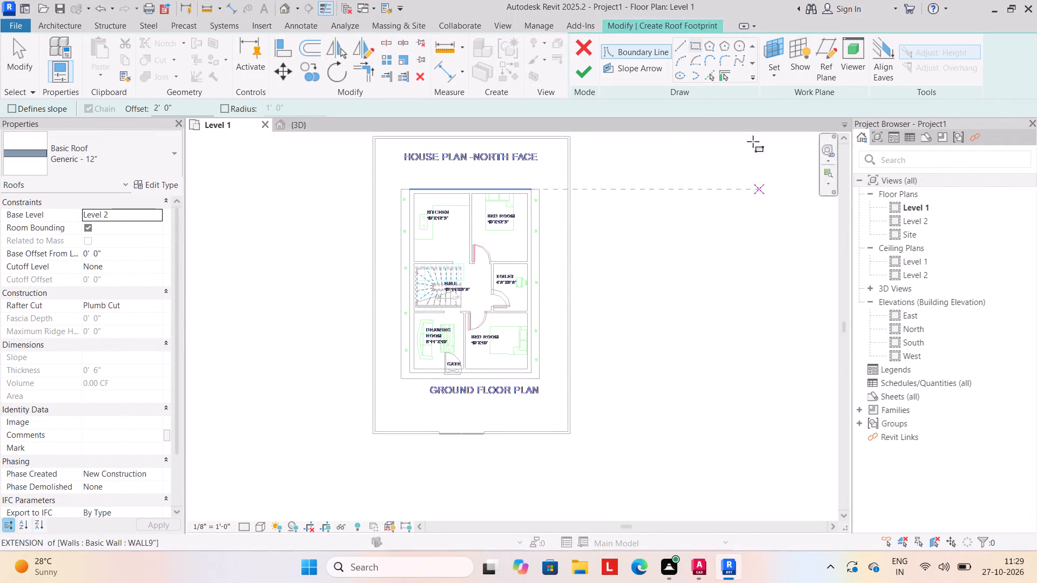
# Draw the rectangular roof boundary between opposite outer wall corners of the house, finish the roof and attach the highlighted walls to it.
pyautogui.scroll(1, 455, 243)
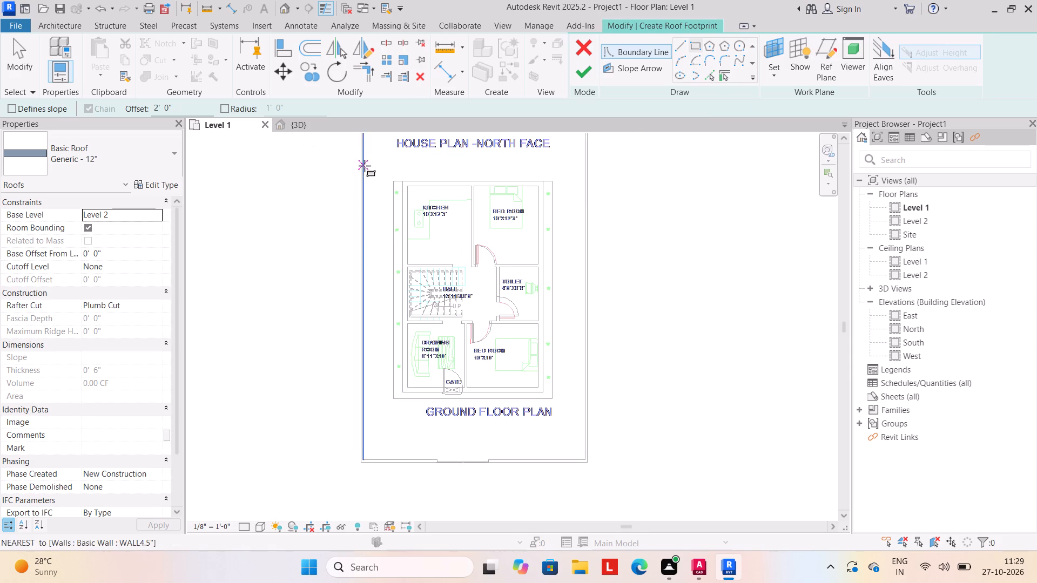
pyautogui.click(402, 180)
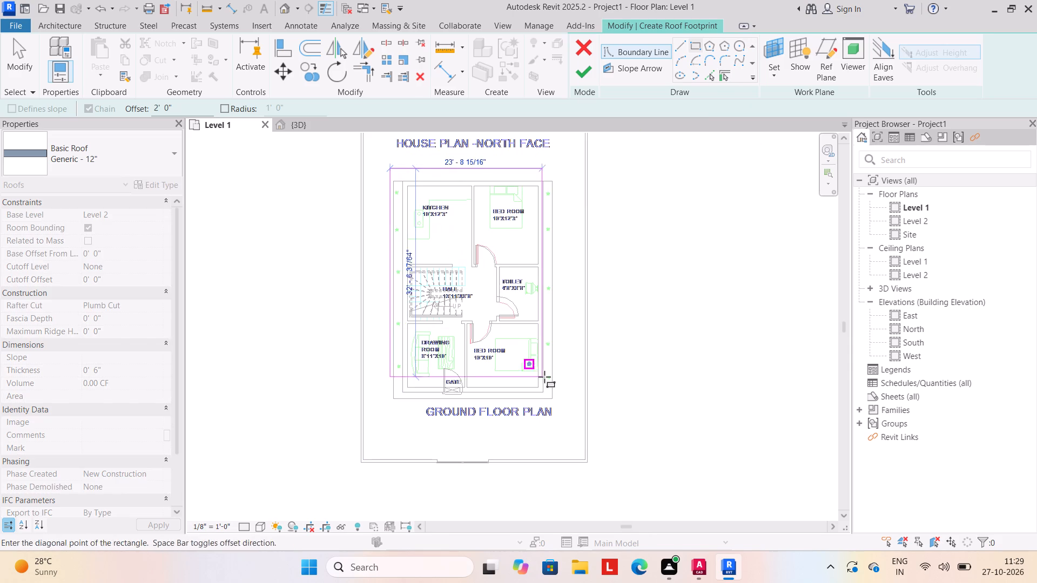
pyautogui.click(542, 394)
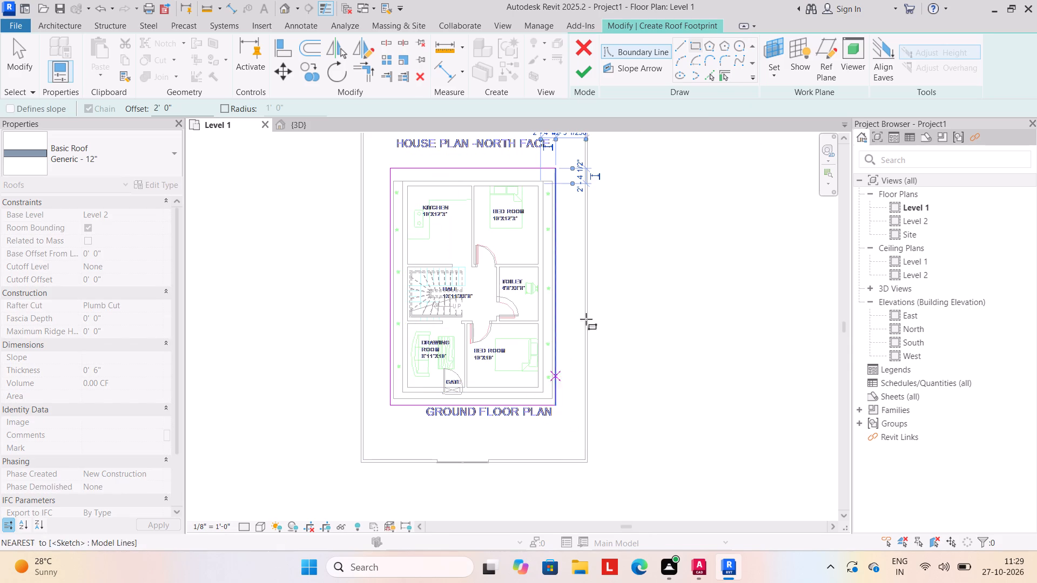
pyautogui.click(582, 73)
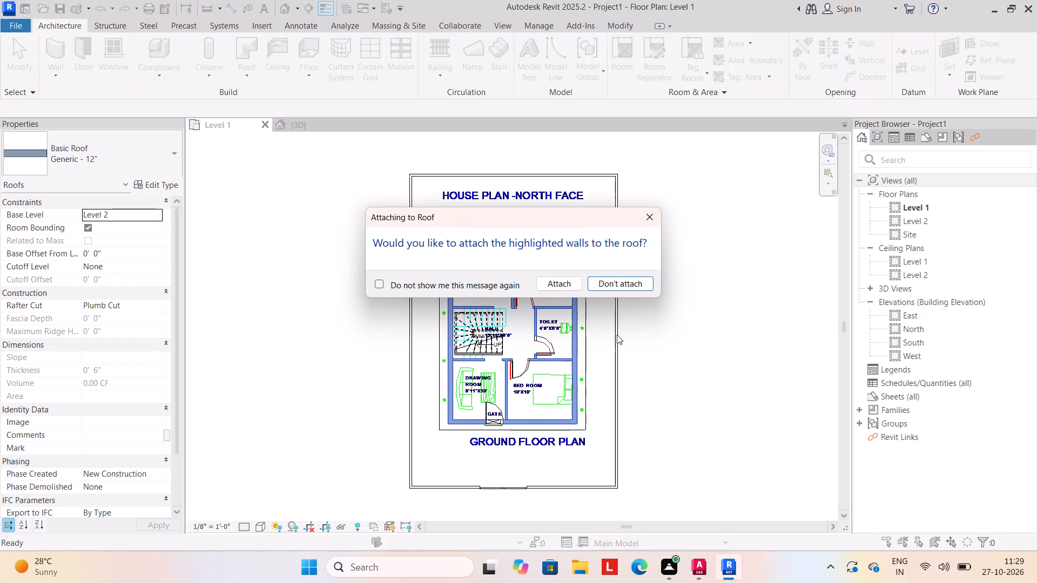
pyautogui.click(557, 283)
pyautogui.click(687, 355)
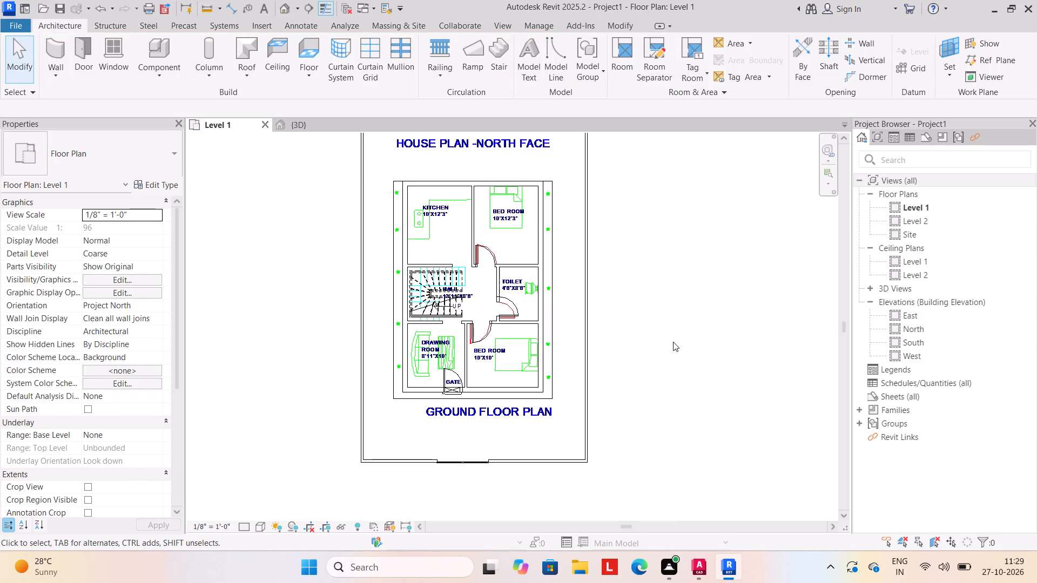
pyautogui.press('Escape')
# Examine the new roof over the house in 3D, including its type properties and where the staircase railing meets it.
pyautogui.click(315, 126)
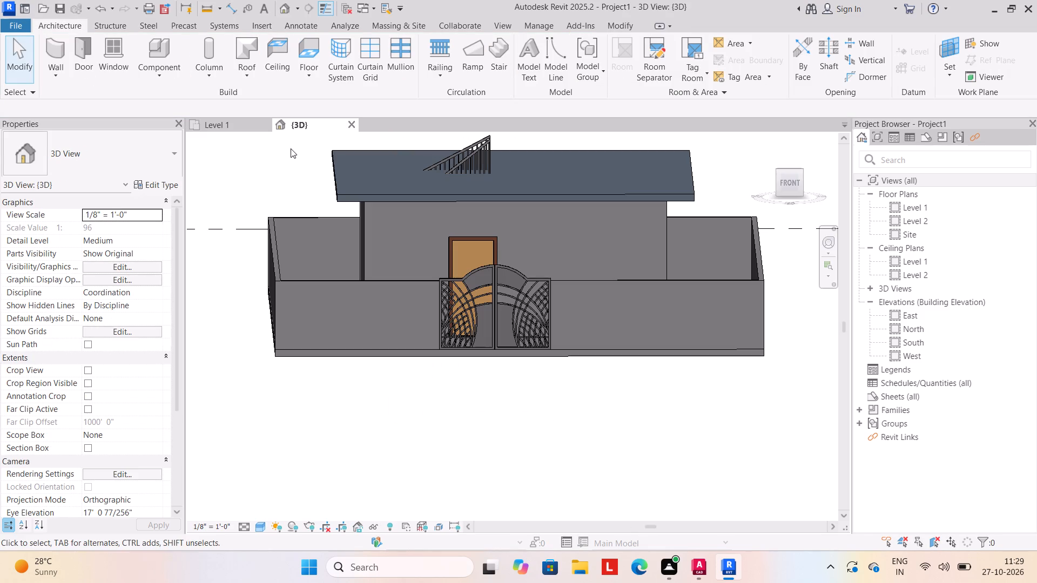
pyautogui.keyDown('shift'); pyautogui.moveTo(431, 426); pyautogui.dragTo(407, 506, button='middle'); pyautogui.keyUp('shift')
pyautogui.keyDown('shift'); pyautogui.scroll(1, 412, 504); pyautogui.keyUp('shift')
pyautogui.keyDown('shift'); pyautogui.moveTo(412, 504); pyautogui.dragTo(413, 418, button='middle'); pyautogui.keyUp('shift')
pyautogui.keyDown('shift'); pyautogui.moveTo(395, 393); pyautogui.dragTo(427, 415, button='middle'); pyautogui.keyUp('shift')
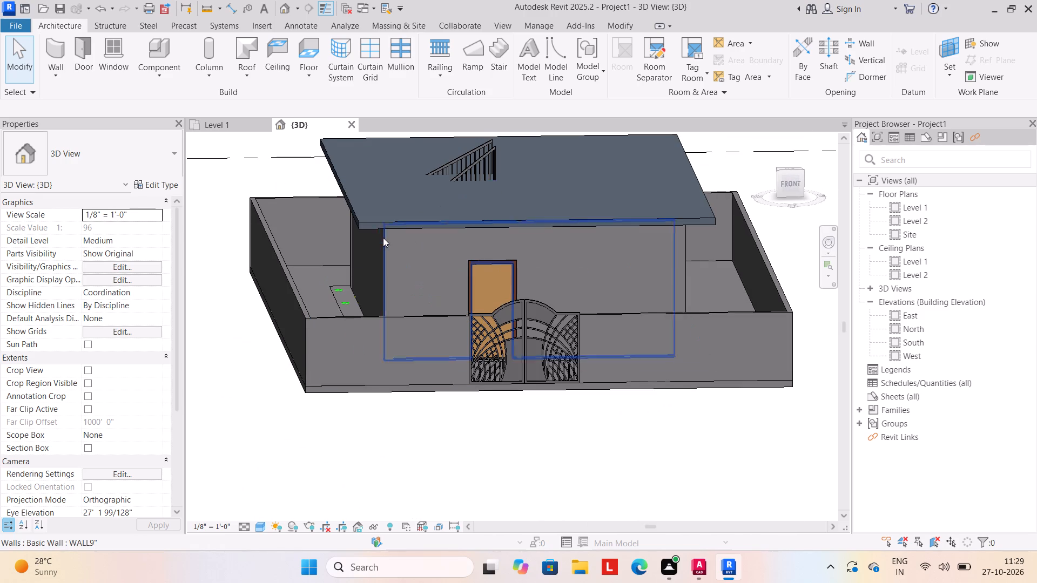
pyautogui.click(382, 219)
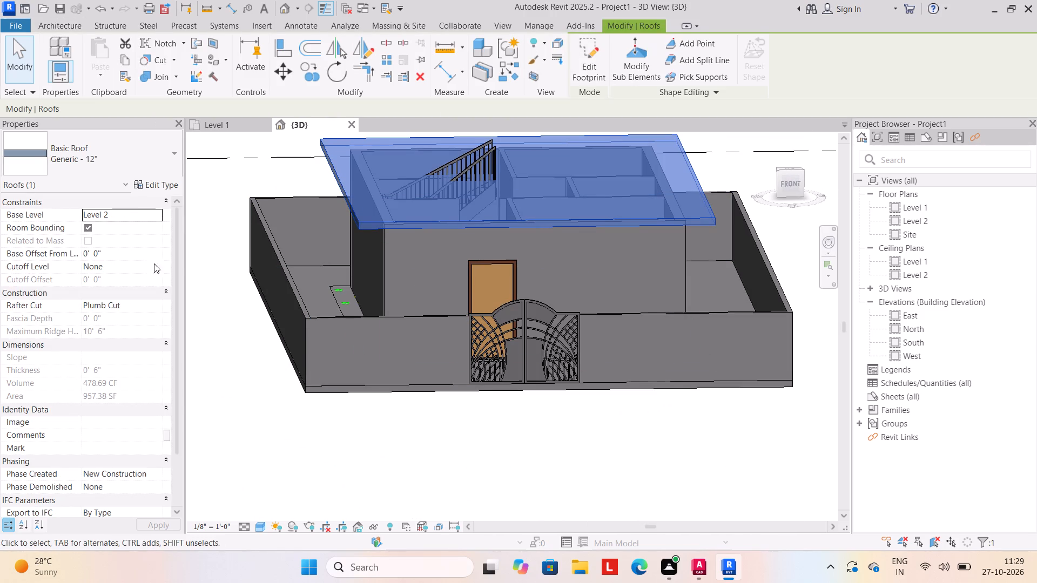
pyautogui.click(152, 186)
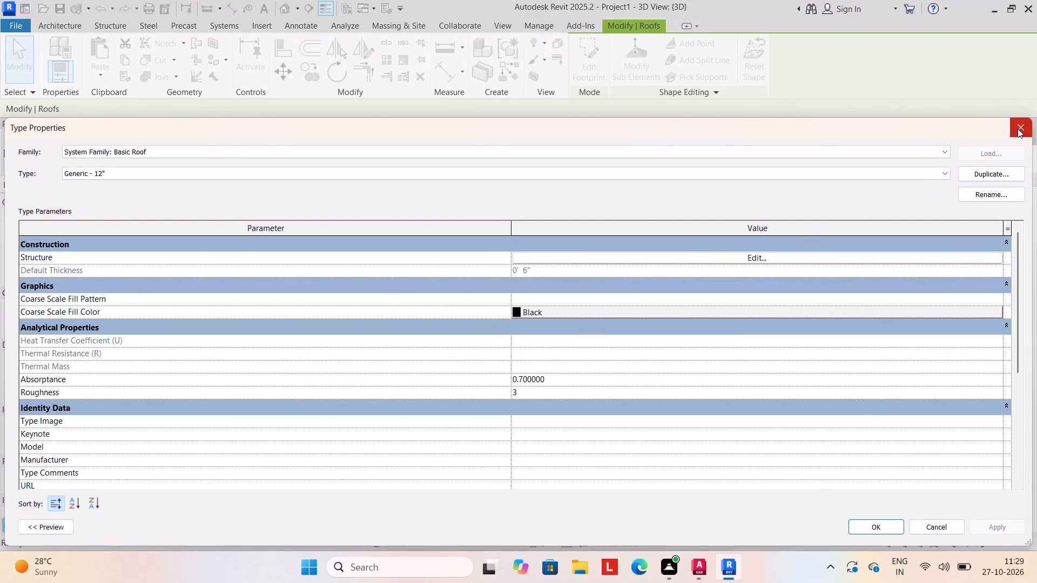
pyautogui.click(1018, 128)
pyautogui.click(726, 465)
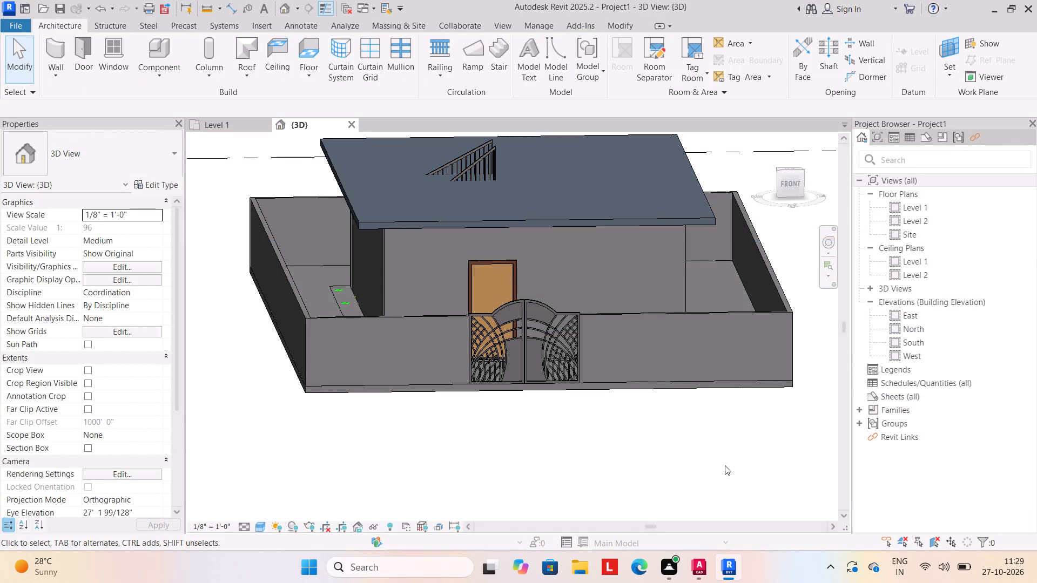
pyautogui.keyDown('shift'); pyautogui.moveTo(722, 465); pyautogui.dragTo(715, 426, button='middle'); pyautogui.keyUp('shift')
pyautogui.keyDown('shift'); pyautogui.moveTo(715, 426); pyautogui.dragTo(715, 452, button='middle'); pyautogui.keyUp('shift')
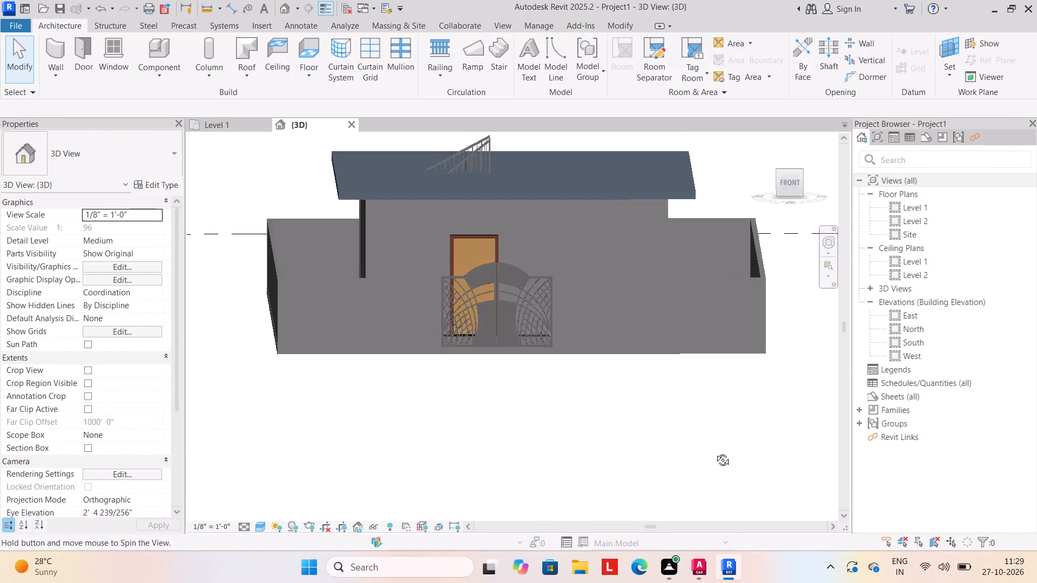
pyautogui.keyDown('shift'); pyautogui.moveTo(715, 452); pyautogui.dragTo(715, 452, button='middle'); pyautogui.keyUp('shift')
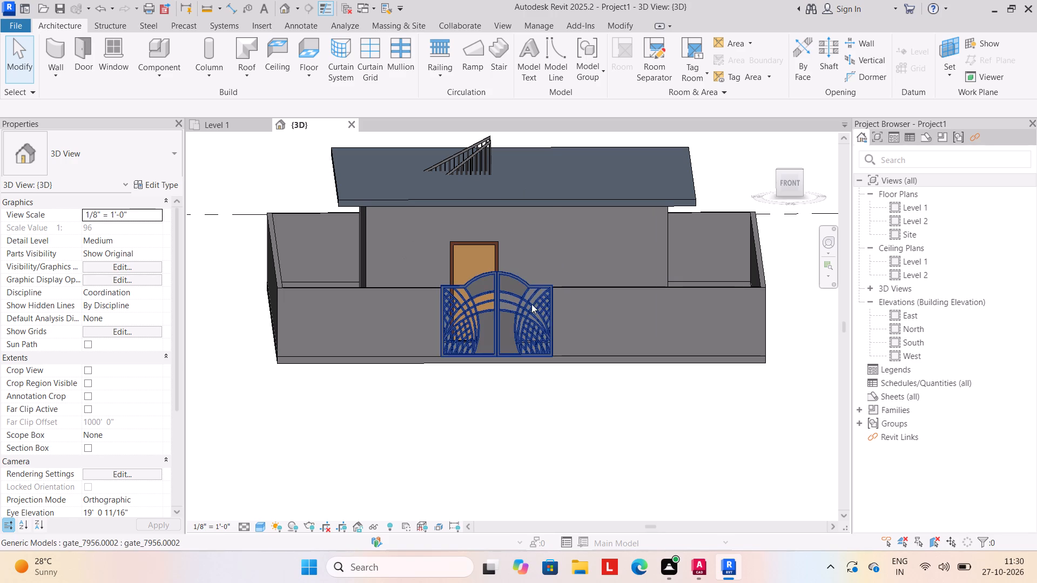
pyautogui.keyDown('shift'); pyautogui.moveTo(577, 371); pyautogui.dragTo(609, 418, button='middle'); pyautogui.keyUp('shift')
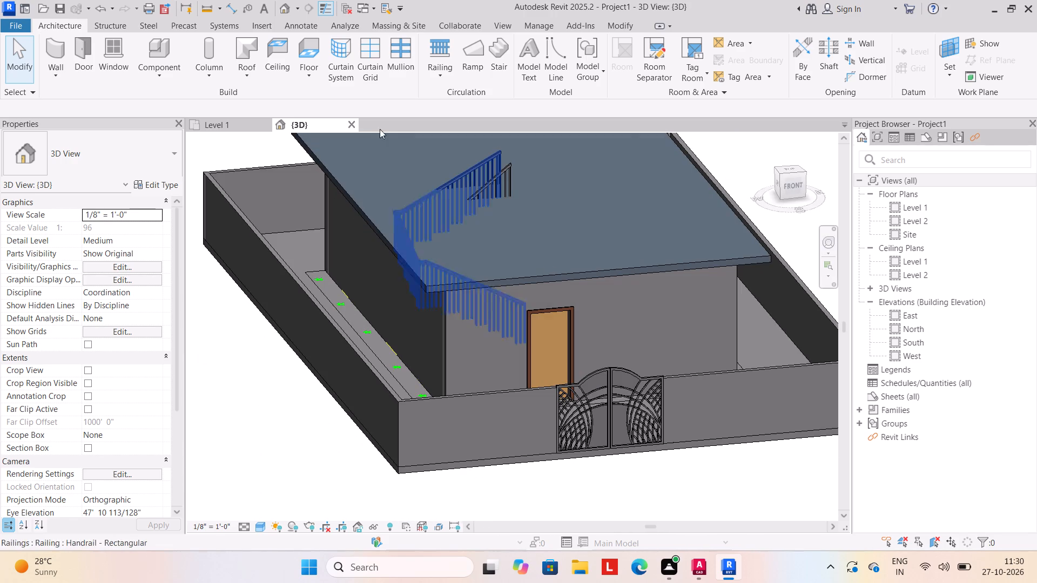
# On the Level 1 plan, place a Fixed 16" x 24" window in the toilet's outer wall, beside the WC.
pyautogui.click(227, 121)
pyautogui.scroll(-2, 444, 271)
pyautogui.moveTo(457, 272); pyautogui.dragTo(474, 272, button='middle')
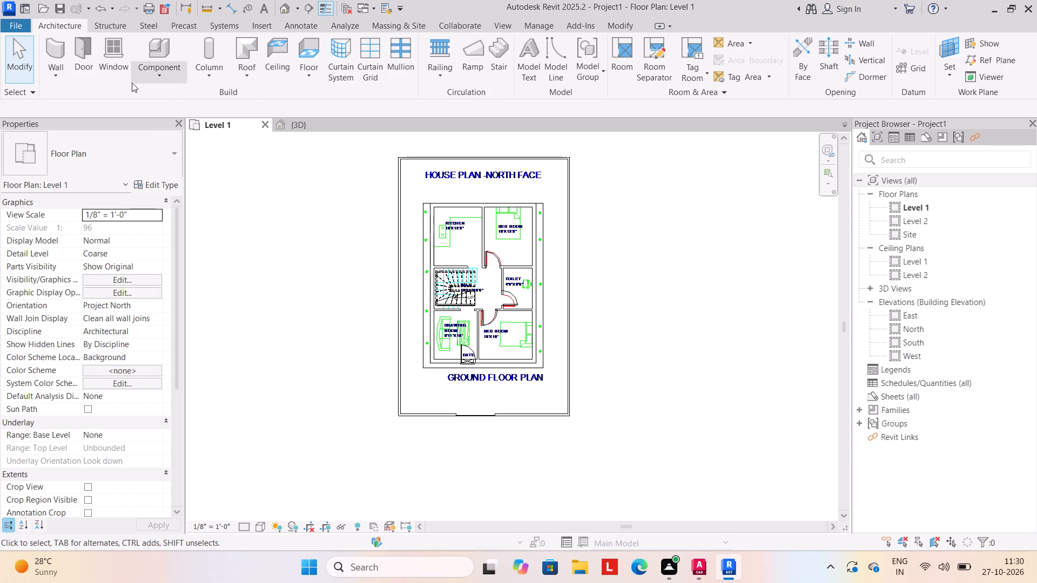
pyautogui.click(104, 60)
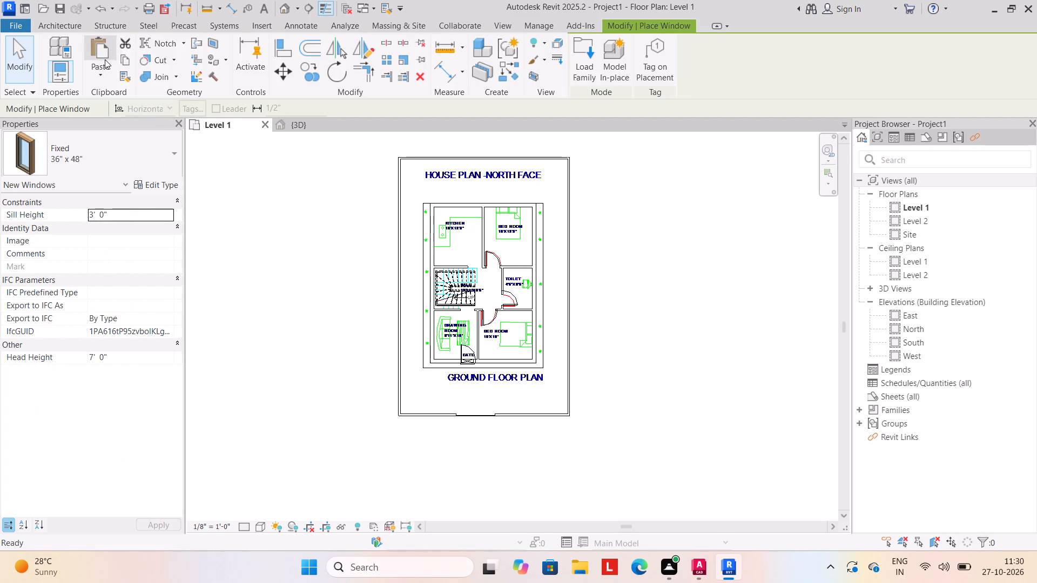
pyautogui.click(170, 150)
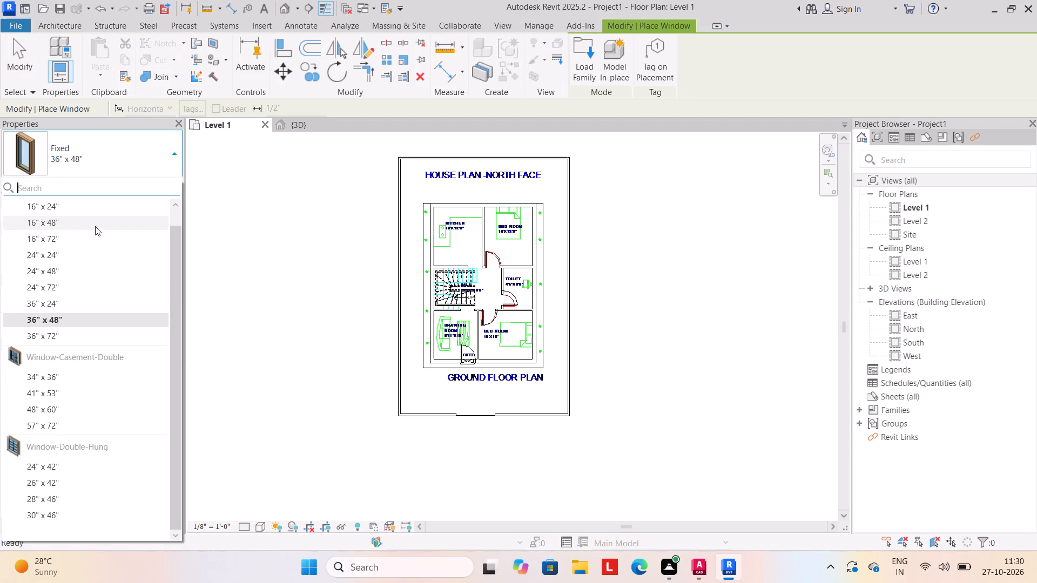
pyautogui.click(99, 209)
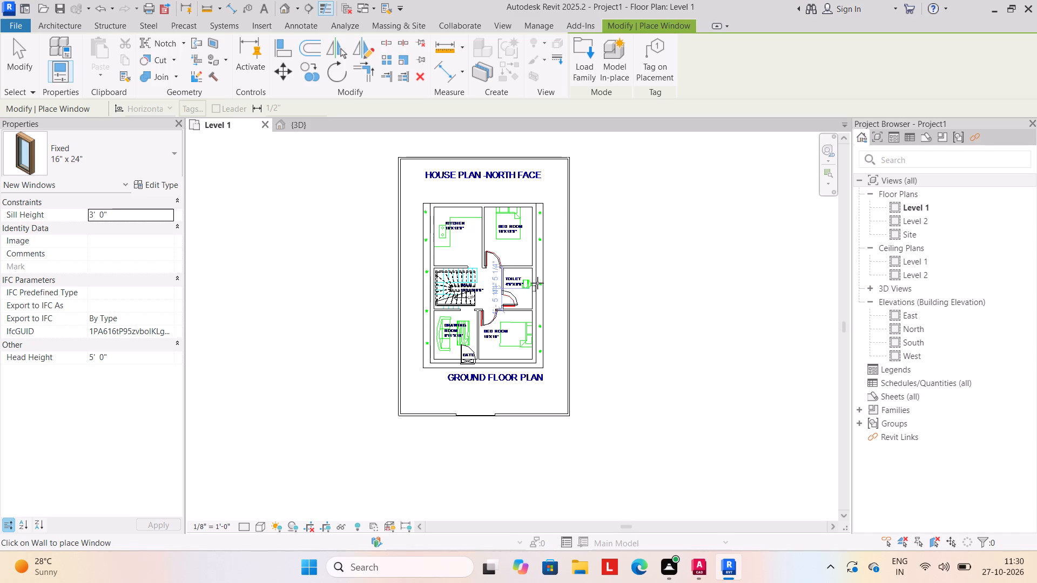
pyautogui.scroll(8, 536, 284)
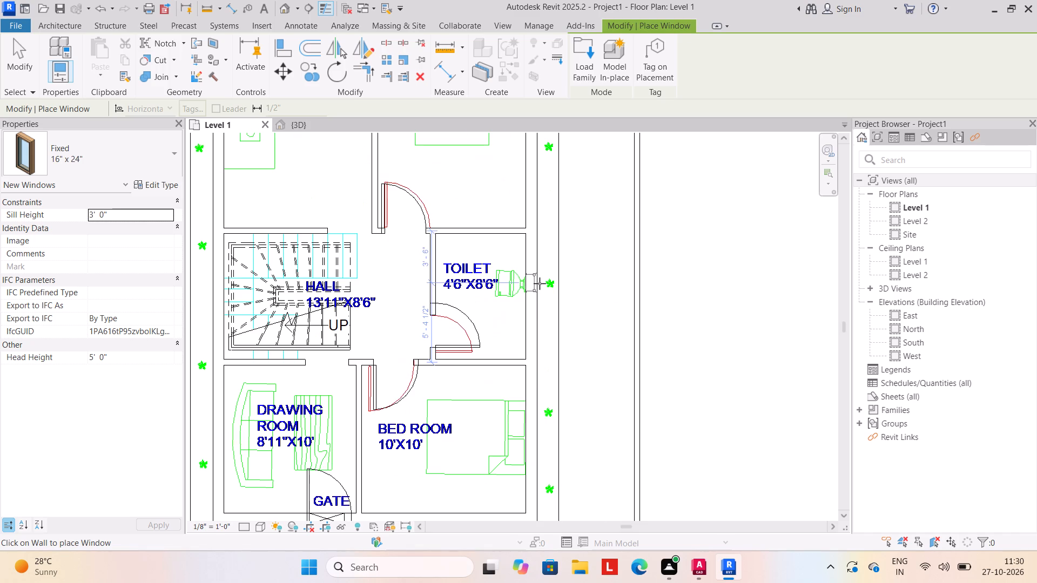
pyautogui.click(538, 283)
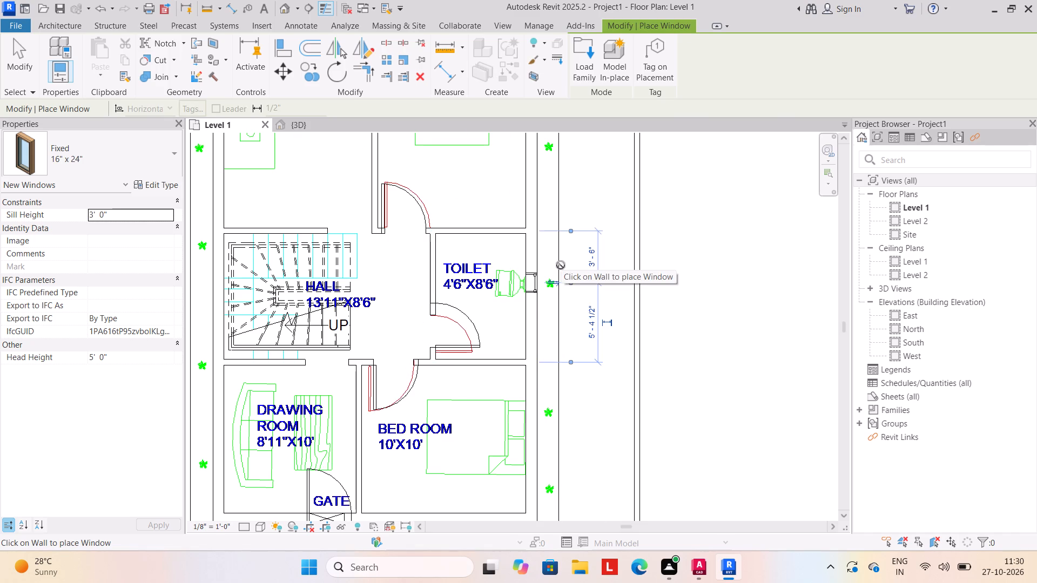
pyautogui.press('Escape')
# Place Window-Casement-Double 34" x 36" windows in the rear walls of the kitchen and 10'x12'3" bedroom, and the 10'x10' bedroom's outer side wall.
pyautogui.scroll(-8, 551, 253)
pyautogui.moveTo(535, 261); pyautogui.dragTo(526, 289, button='middle')
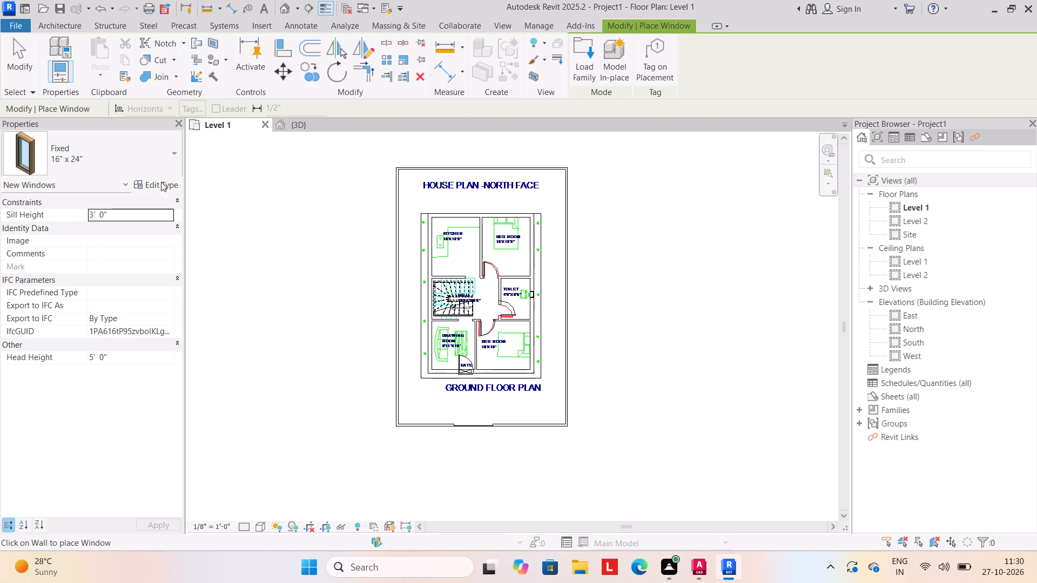
pyautogui.click(169, 154)
pyautogui.click(76, 378)
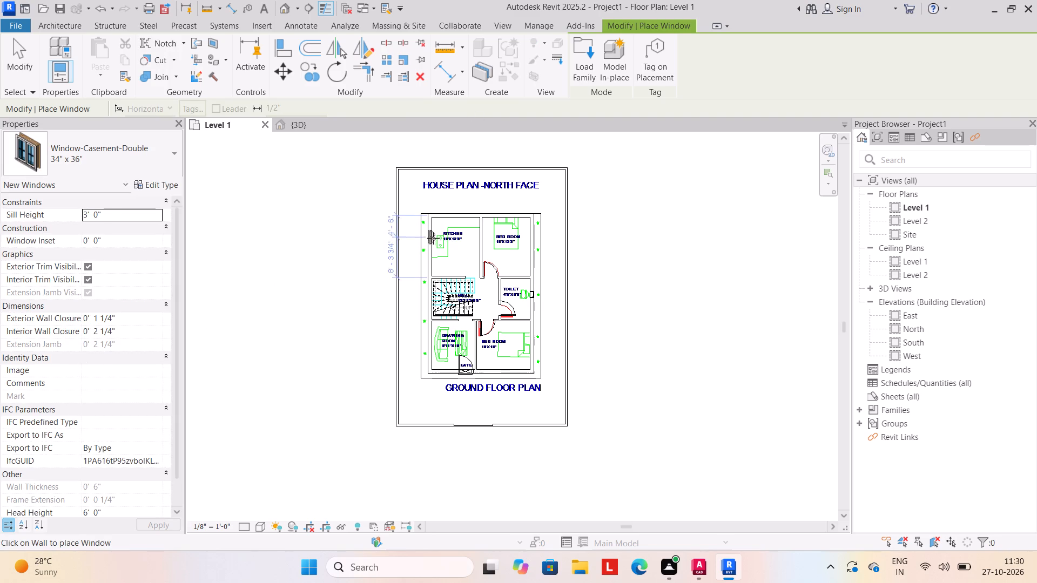
pyautogui.click(452, 208)
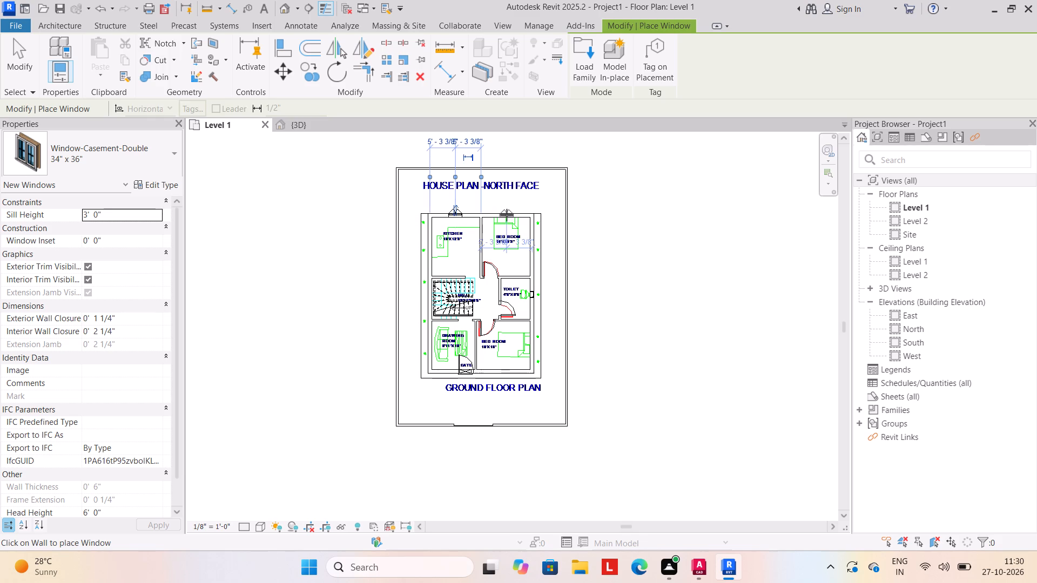
pyautogui.click(511, 209)
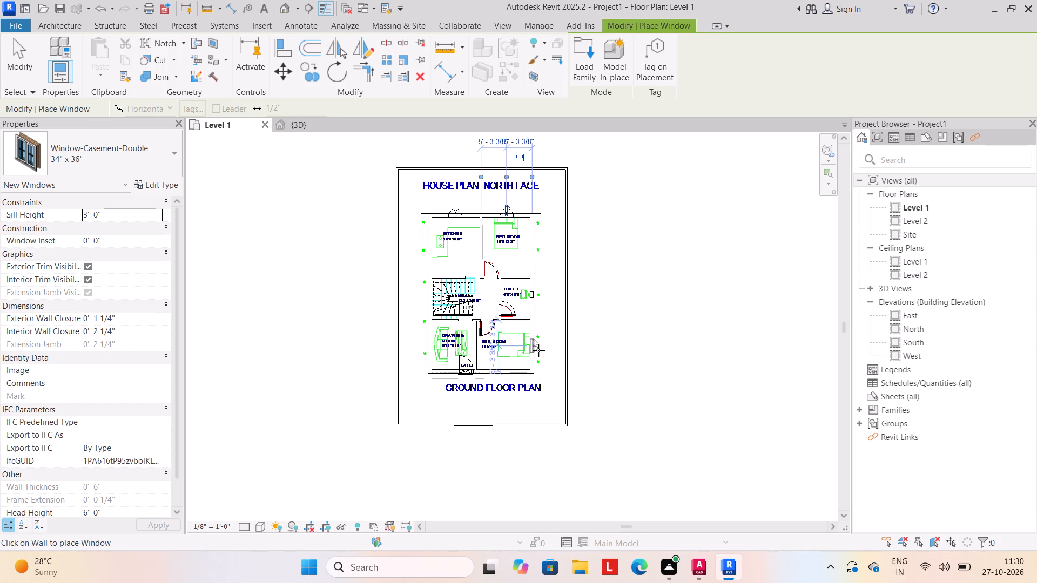
pyautogui.click(538, 350)
pyautogui.press('Escape')
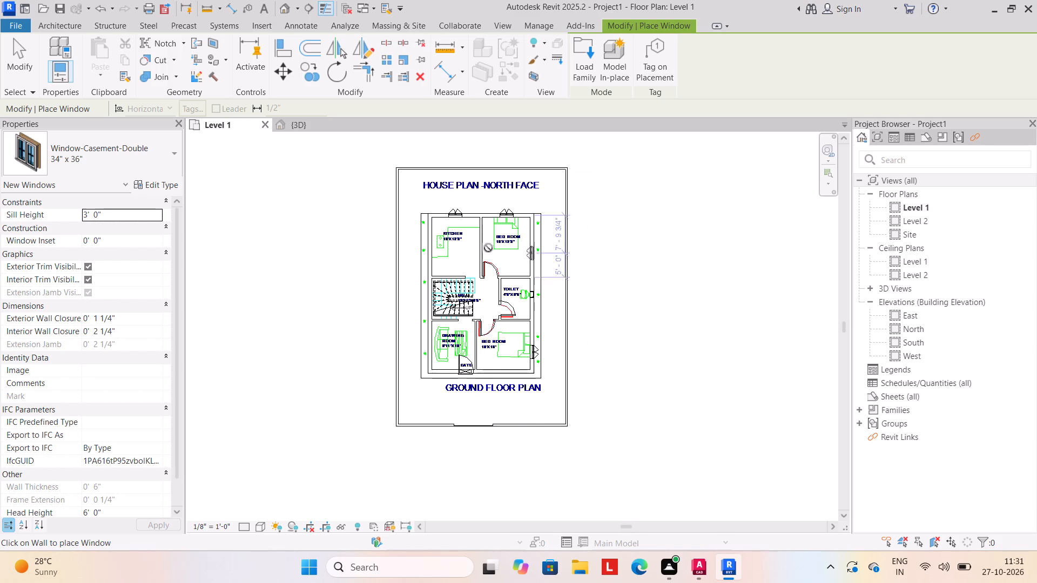
# Add 34" x 36" double casement windows along the staircase-side outer wall, one each at the kitchen, hall and drawing room.
pyautogui.click(430, 240)
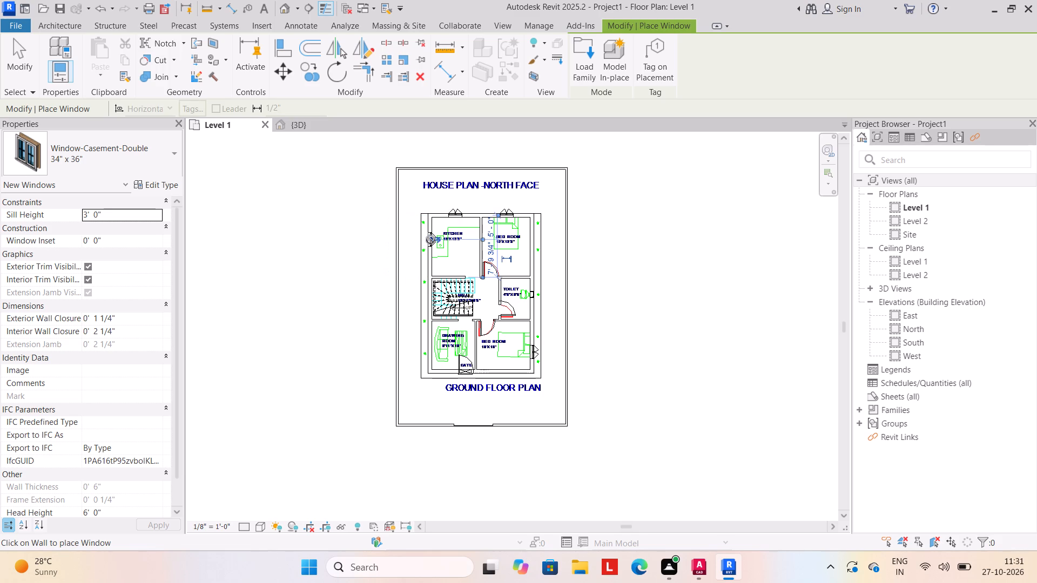
pyautogui.click(428, 297)
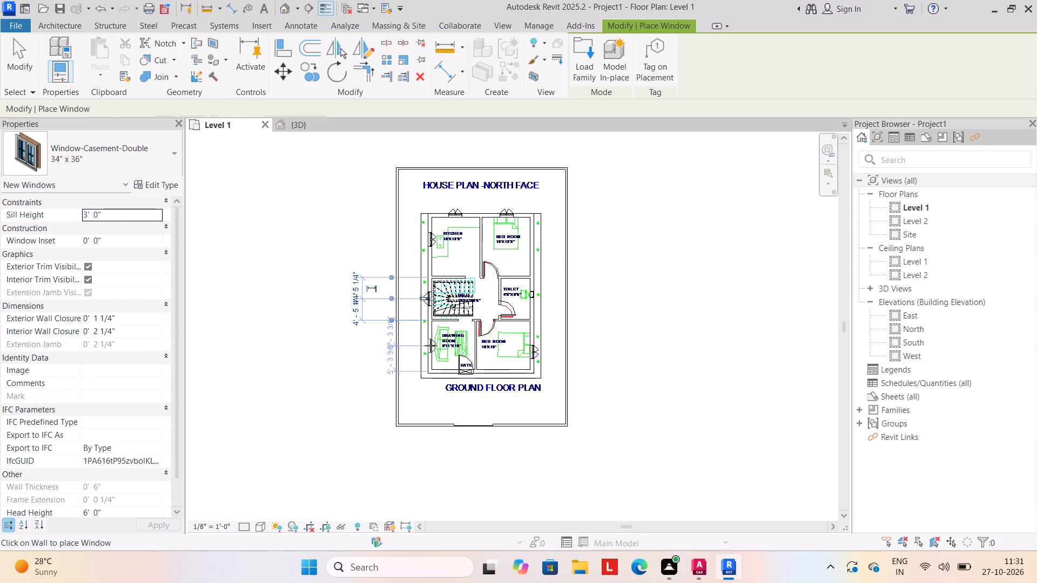
pyautogui.click(428, 348)
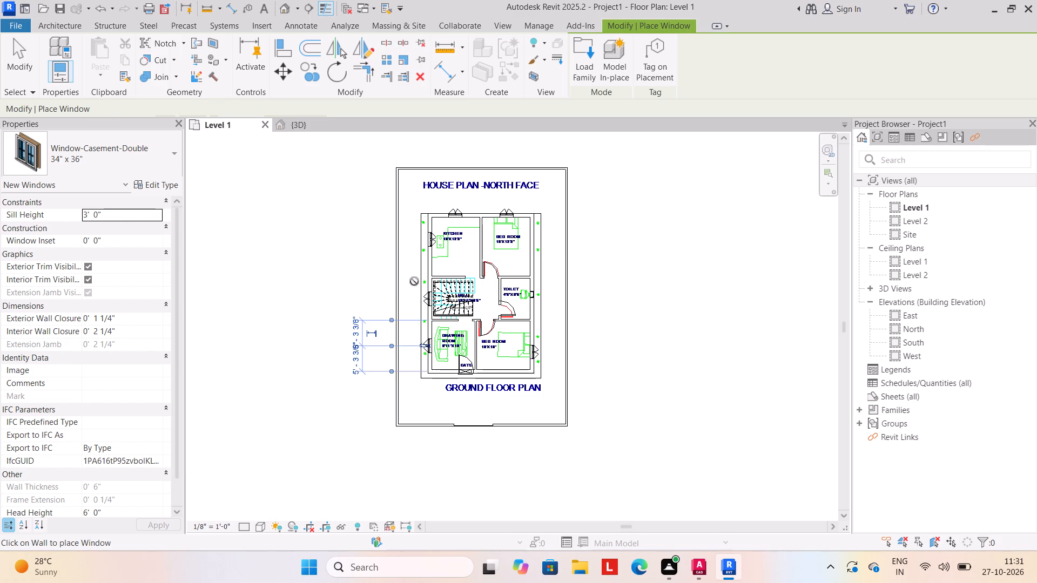
pyautogui.press('Escape')
pyautogui.press('Escape')
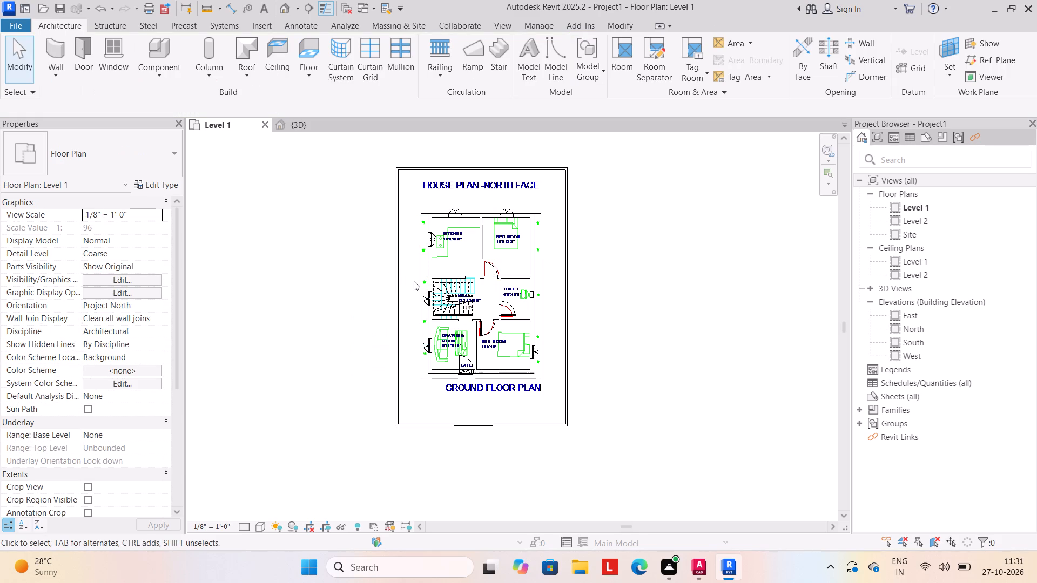
# Replace the kitchen's side-wall window with a 34" x 36" double casement facing outward, centred about 6'-5" from each adjacent wall.
pyautogui.click(432, 235)
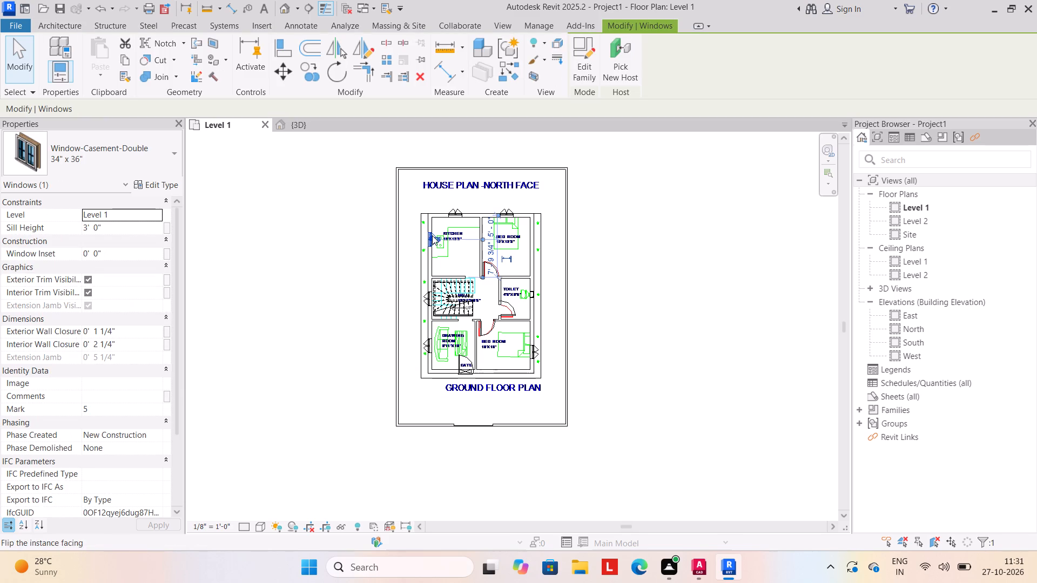
pyautogui.press('Delete')
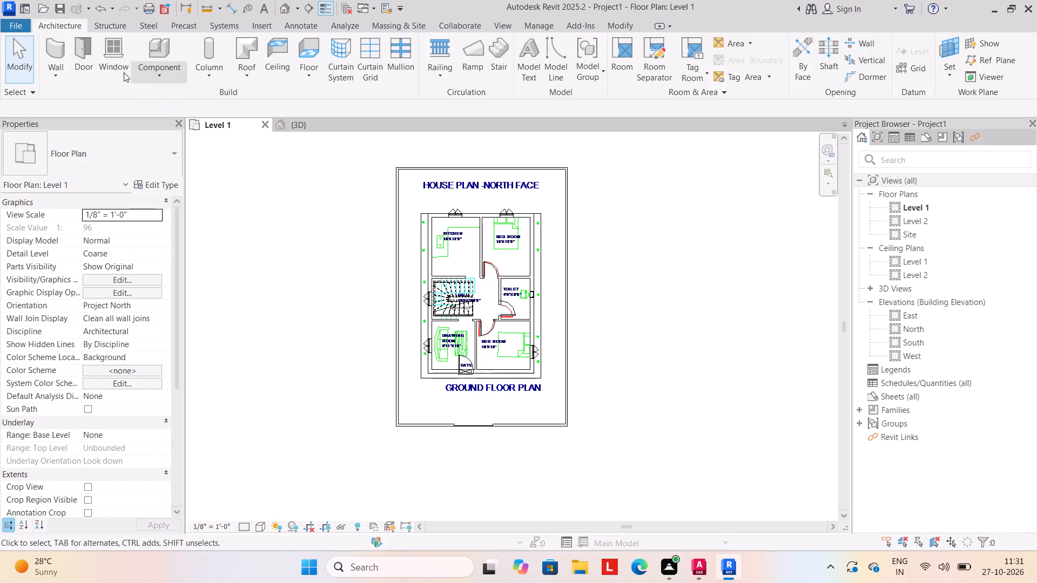
pyautogui.click(110, 52)
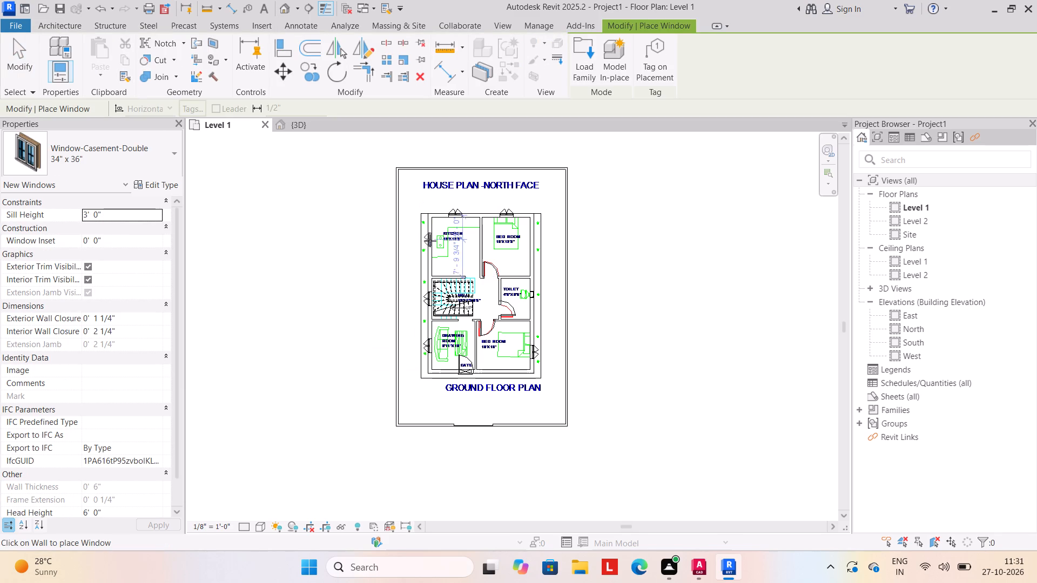
pyautogui.click(427, 243)
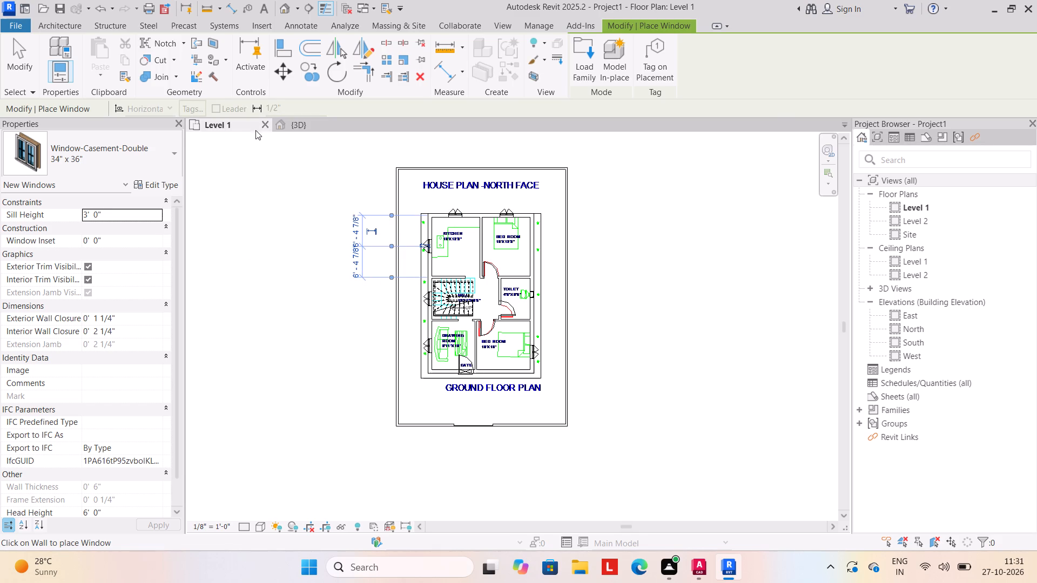
# In the 3D view, set the sill height of the toilet's 16" x 24" fixed window to 7'.
pyautogui.click(306, 128)
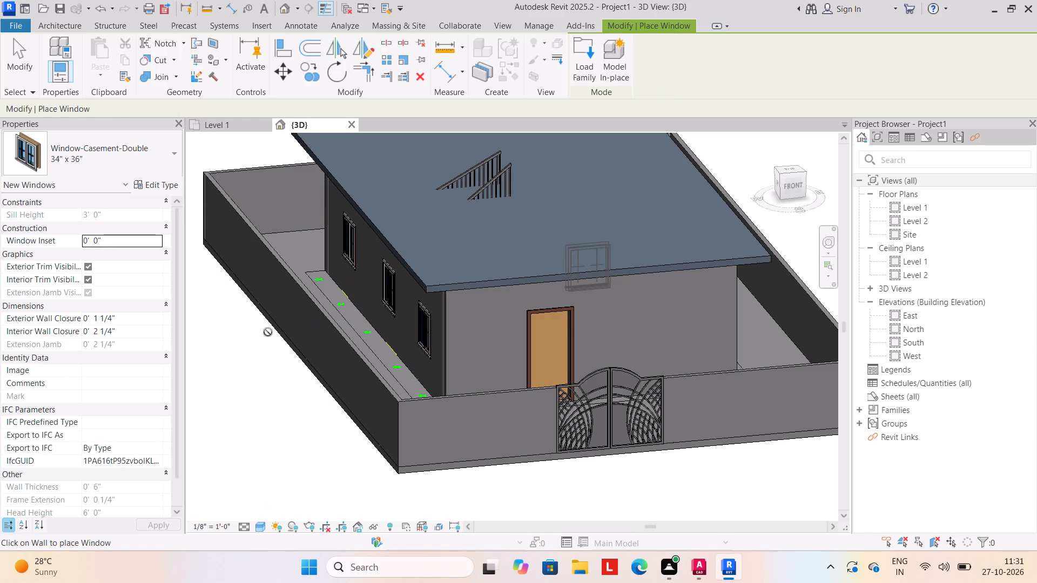
pyautogui.press('Escape')
pyautogui.press('Escape')
pyautogui.keyDown('shift'); pyautogui.moveTo(416, 350); pyautogui.dragTo(361, 354, button='middle'); pyautogui.keyUp('shift')
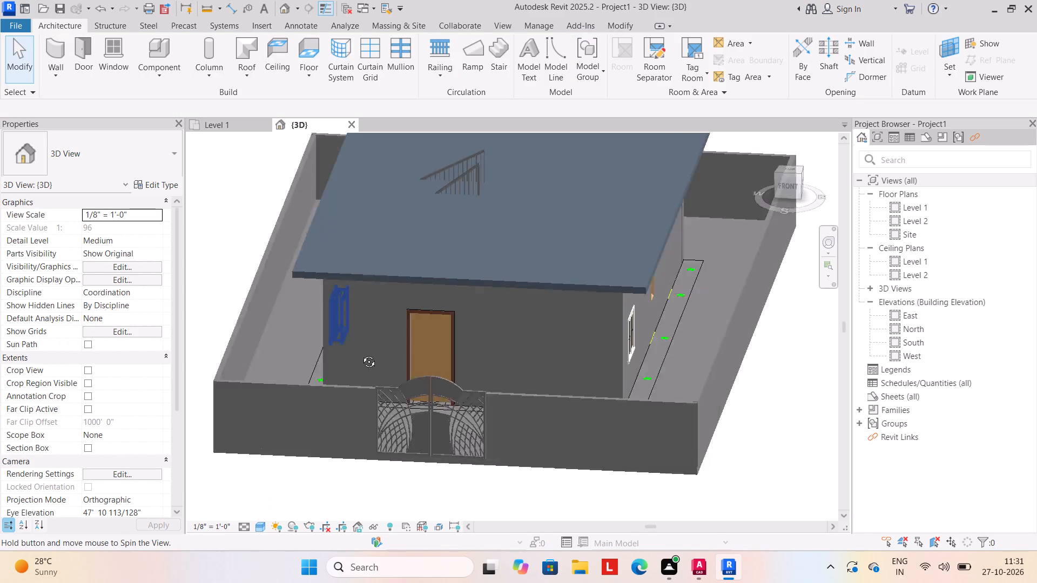
pyautogui.keyDown('shift'); pyautogui.moveTo(361, 354); pyautogui.dragTo(334, 312, button='middle'); pyautogui.keyUp('shift')
pyautogui.press('Escape')
pyautogui.keyDown('shift'); pyautogui.moveTo(557, 395); pyautogui.dragTo(521, 399, button='middle'); pyautogui.keyUp('shift')
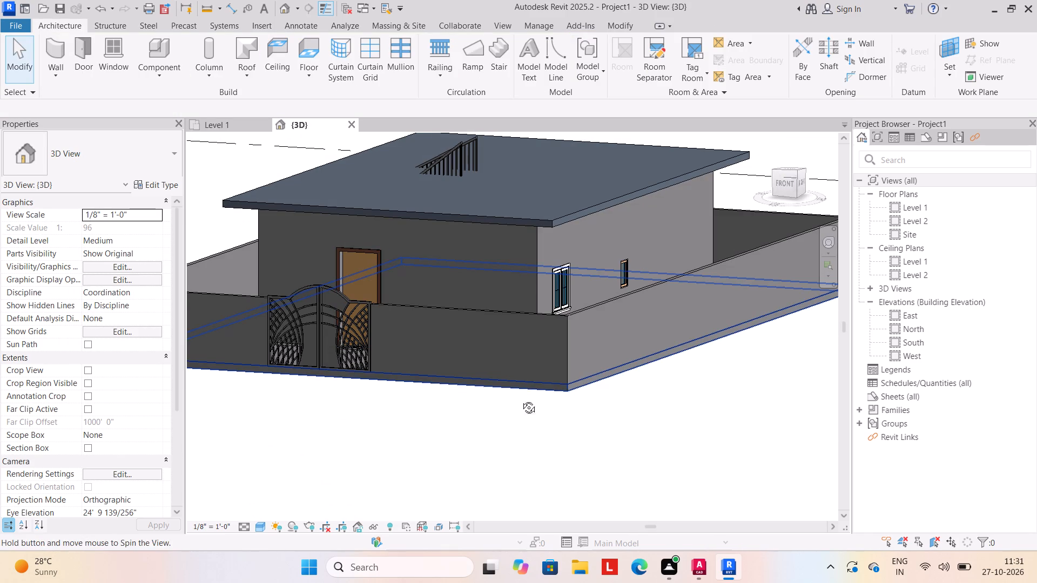
pyautogui.keyDown('shift'); pyautogui.moveTo(521, 399); pyautogui.dragTo(426, 411, button='middle'); pyautogui.keyUp('shift')
pyautogui.click(468, 276)
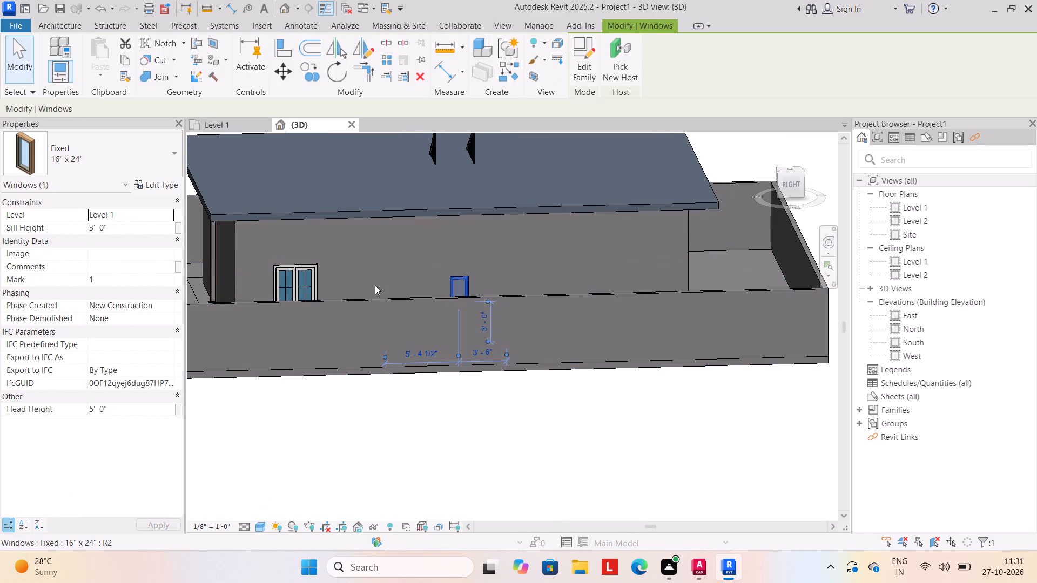
pyautogui.click(150, 232)
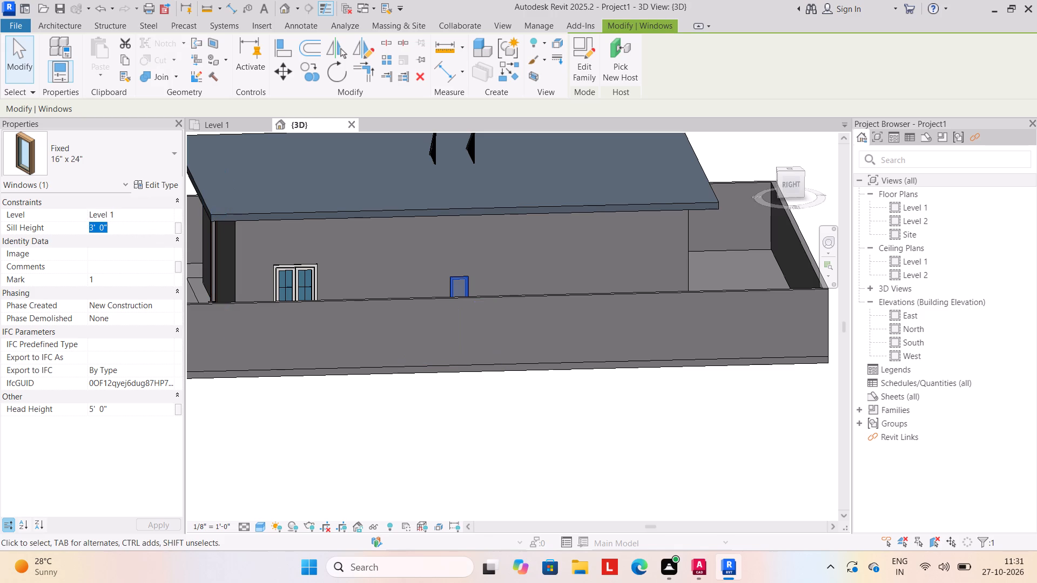
pyautogui.write("7'")
pyautogui.press('Return')
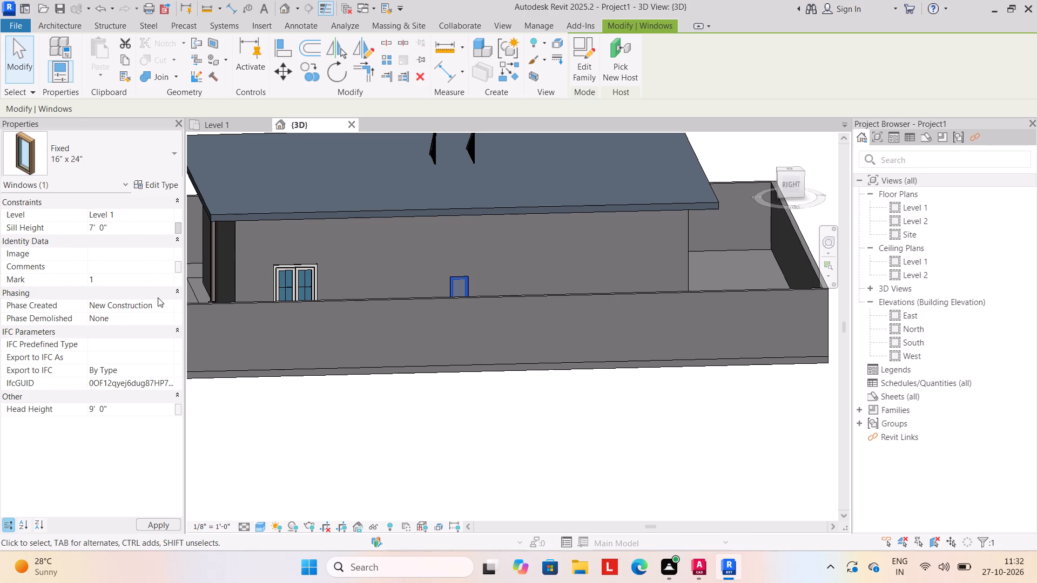
pyautogui.click(309, 388)
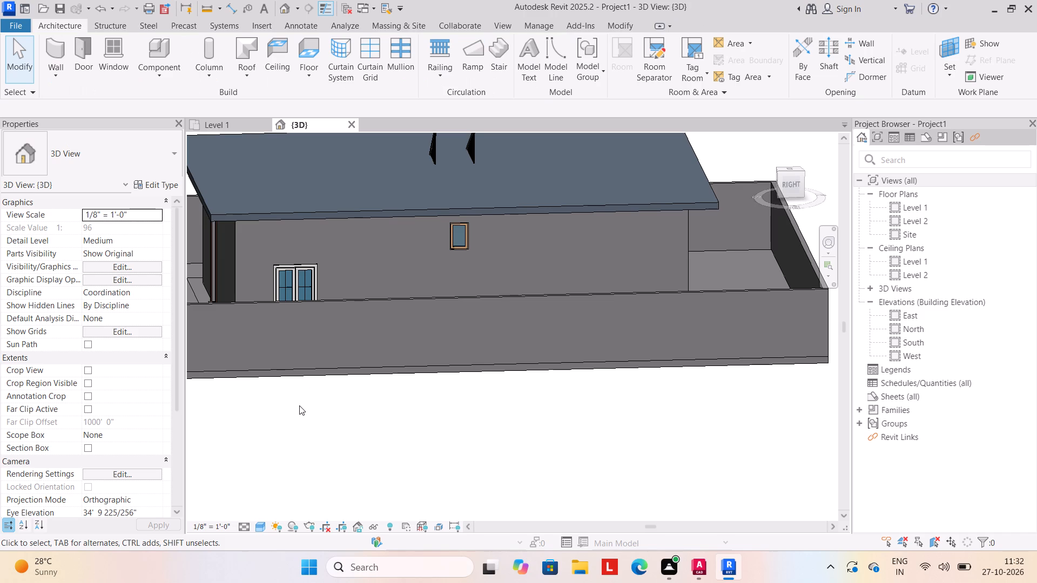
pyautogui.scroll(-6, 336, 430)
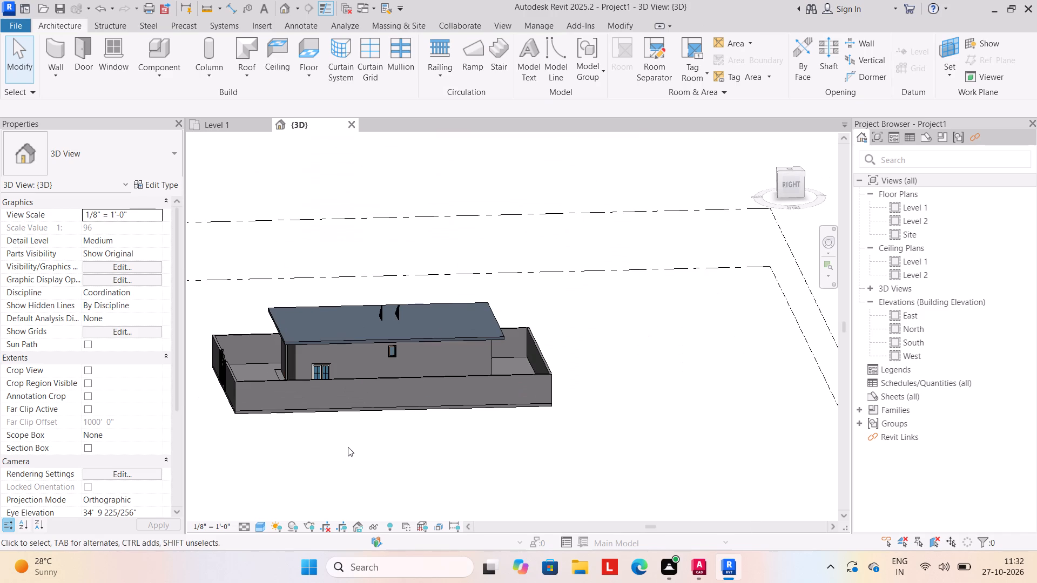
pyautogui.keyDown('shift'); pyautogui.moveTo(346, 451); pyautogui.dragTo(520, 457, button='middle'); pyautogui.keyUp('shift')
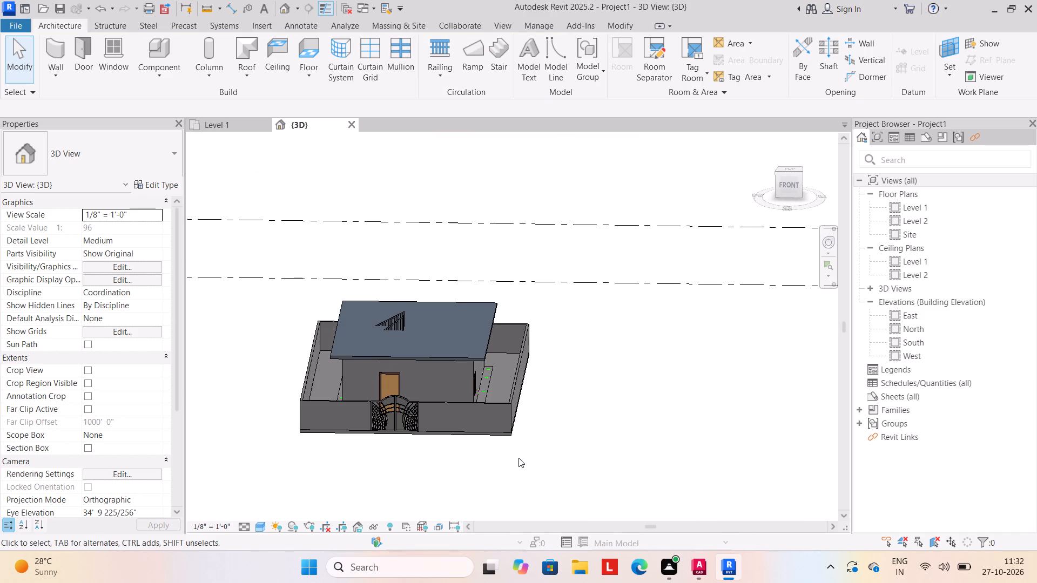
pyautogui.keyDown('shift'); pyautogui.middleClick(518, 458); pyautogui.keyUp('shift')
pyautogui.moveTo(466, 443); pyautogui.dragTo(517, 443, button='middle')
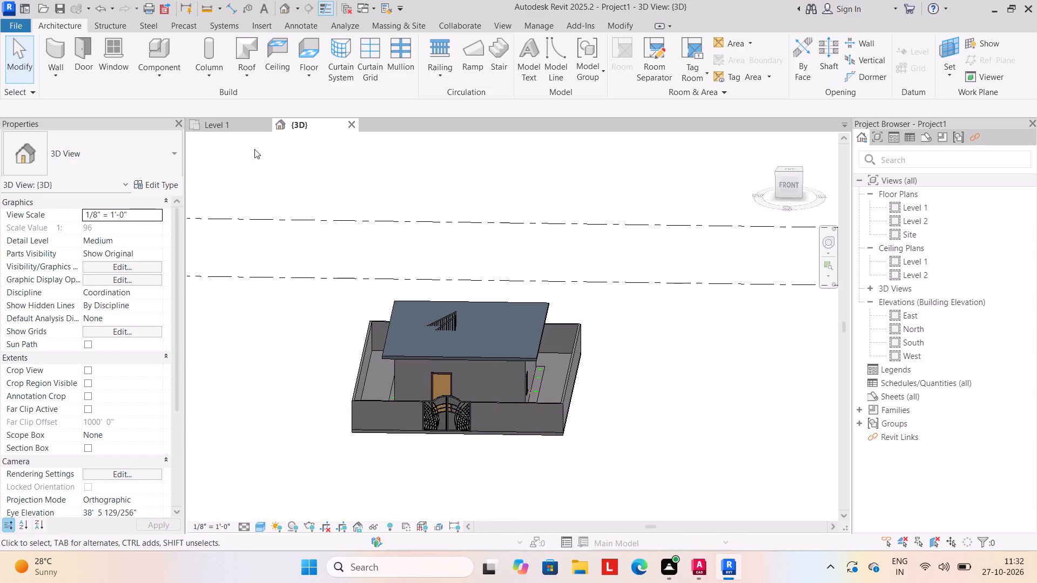
# Cut a rectangular shaft opening around the hall staircase in the Level 1 plan with its base at Level 2, and check it in 3D.
pyautogui.click(226, 124)
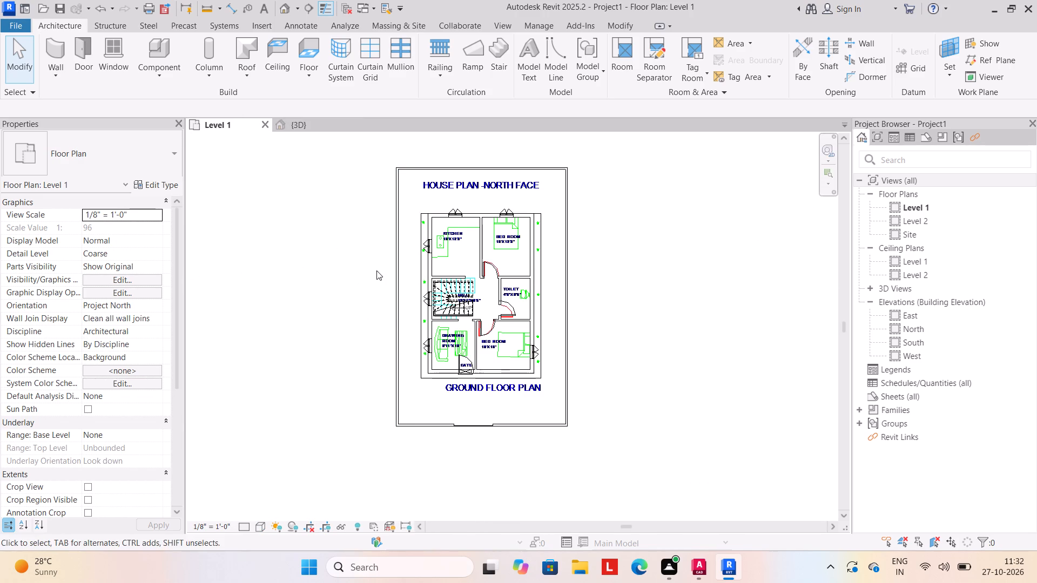
pyautogui.scroll(3, 436, 282)
pyautogui.click(829, 52)
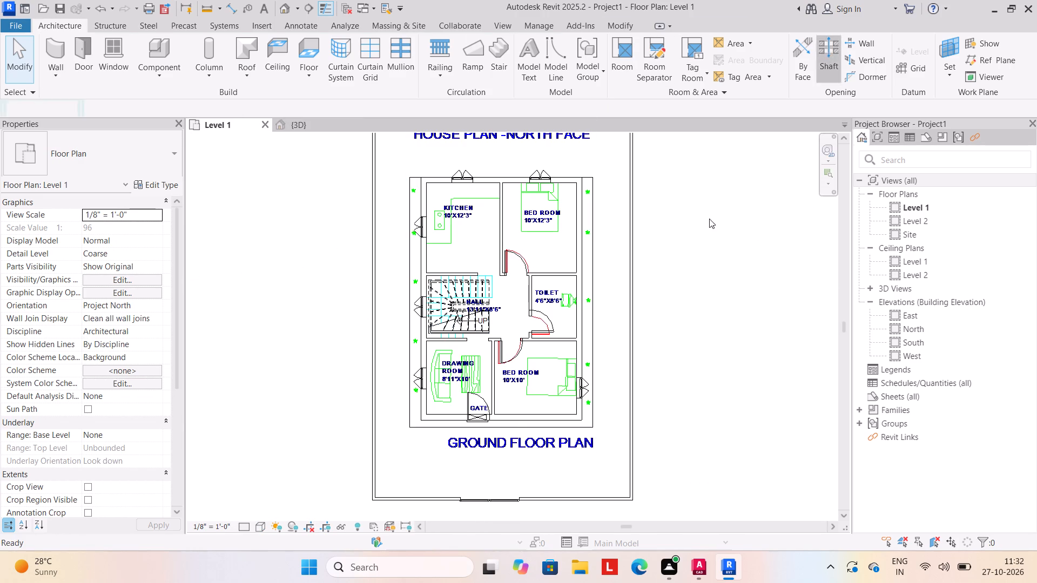
pyautogui.click(697, 40)
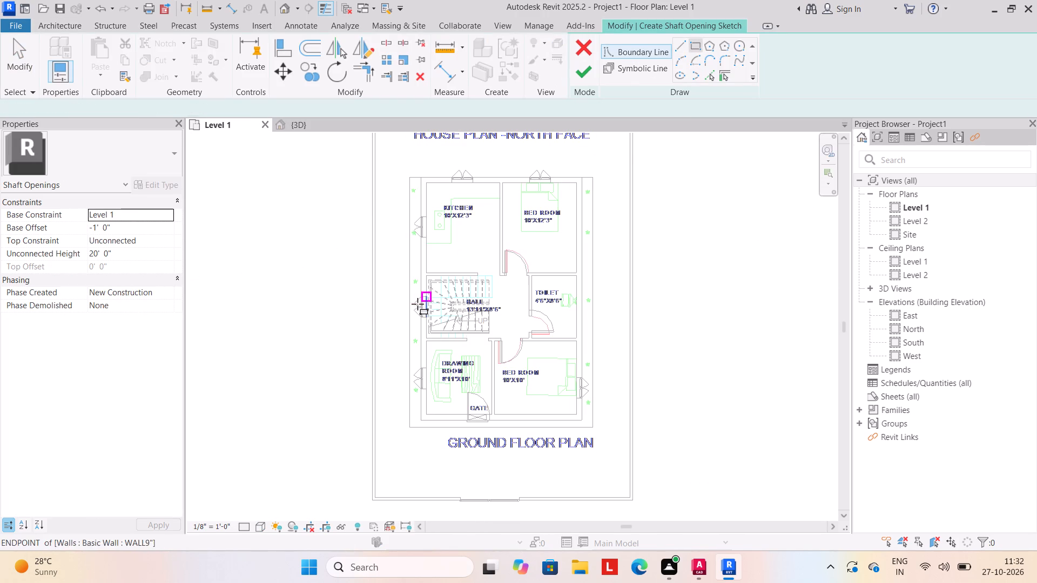
pyautogui.scroll(3, 431, 307)
pyautogui.click(167, 218)
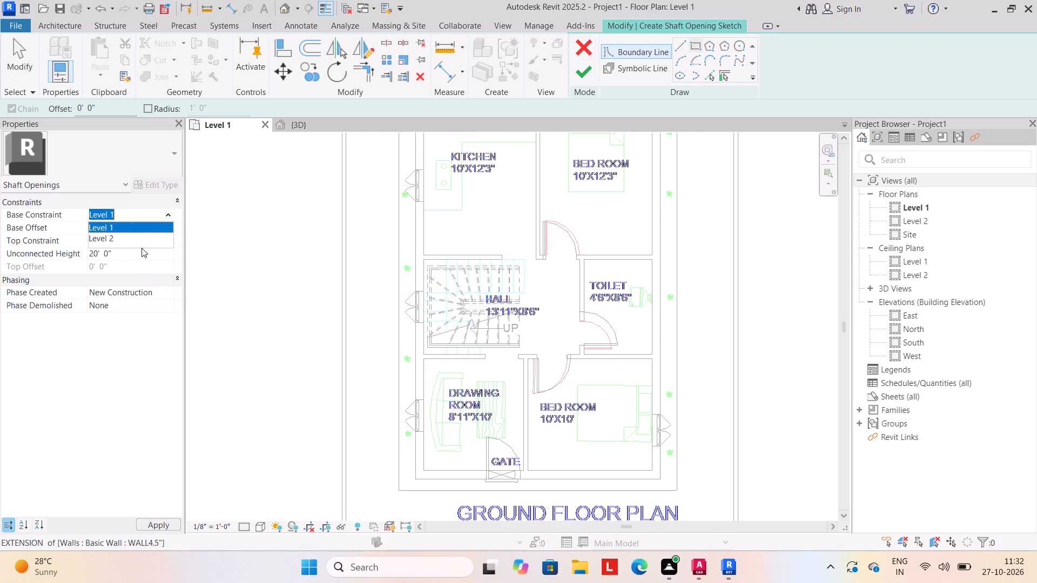
pyautogui.click(140, 234)
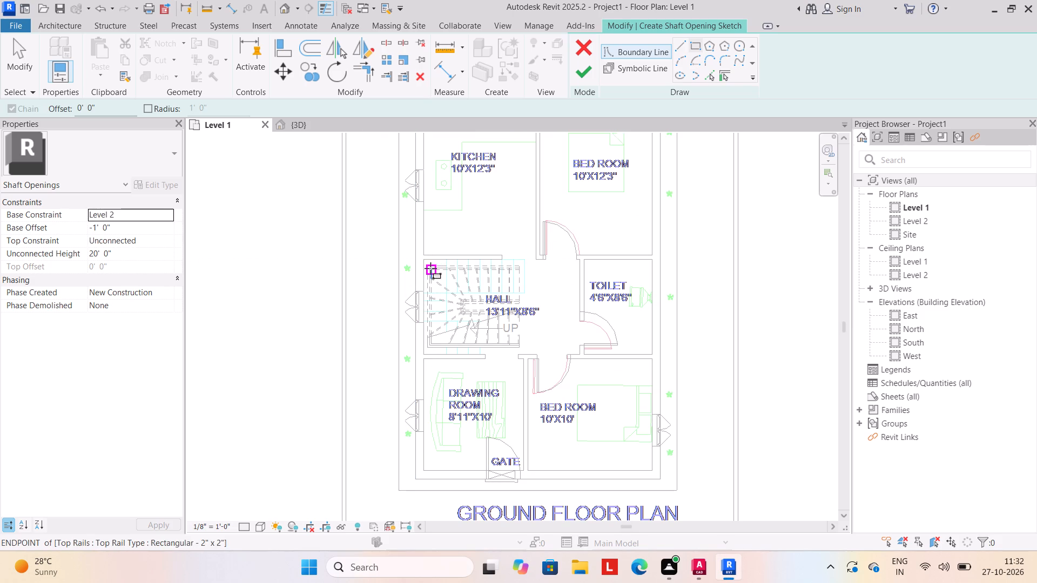
pyautogui.click(430, 268)
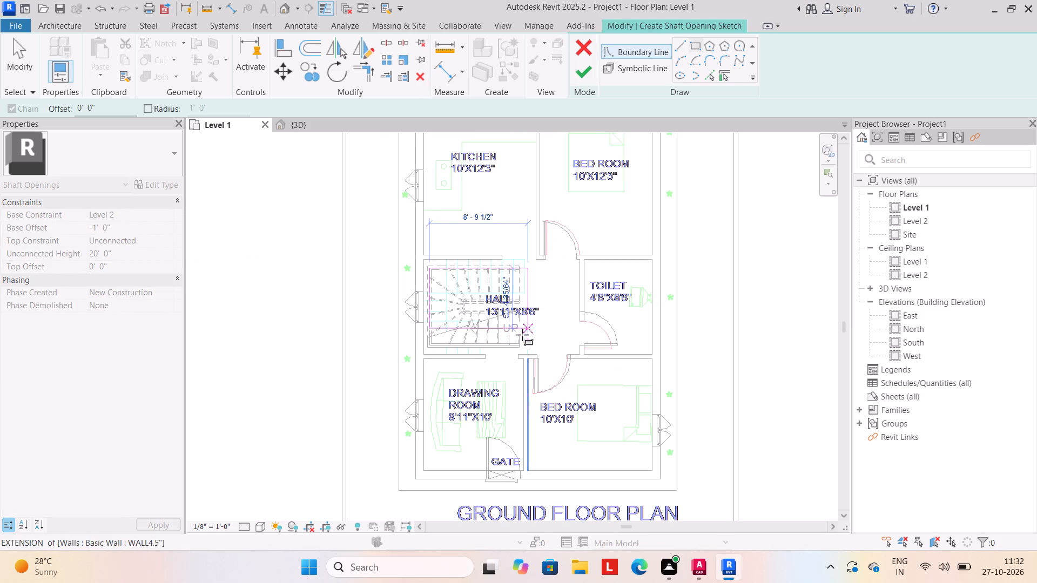
pyautogui.click(521, 342)
pyautogui.click(581, 77)
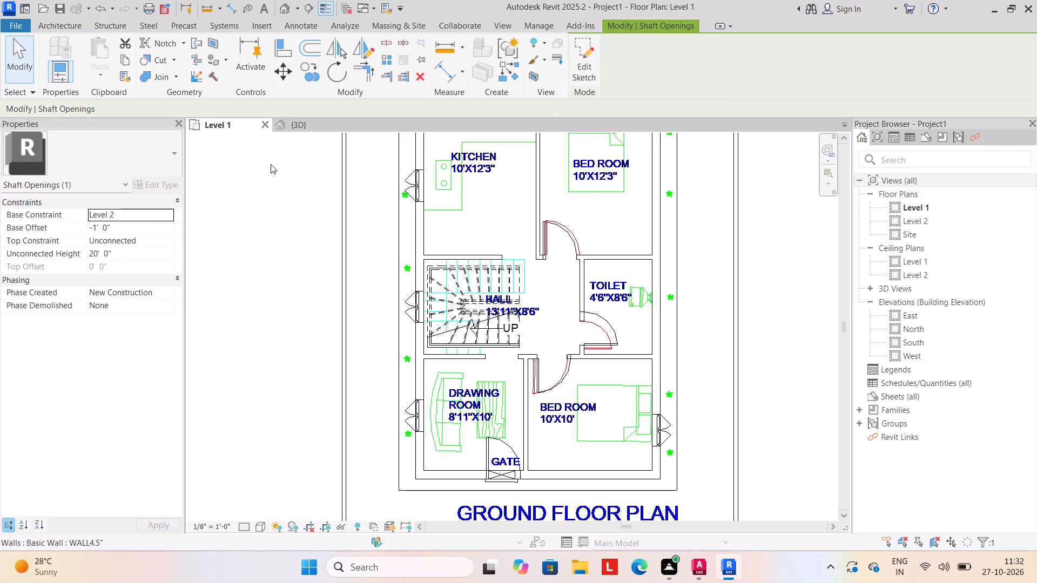
pyautogui.click(305, 127)
pyautogui.click(274, 335)
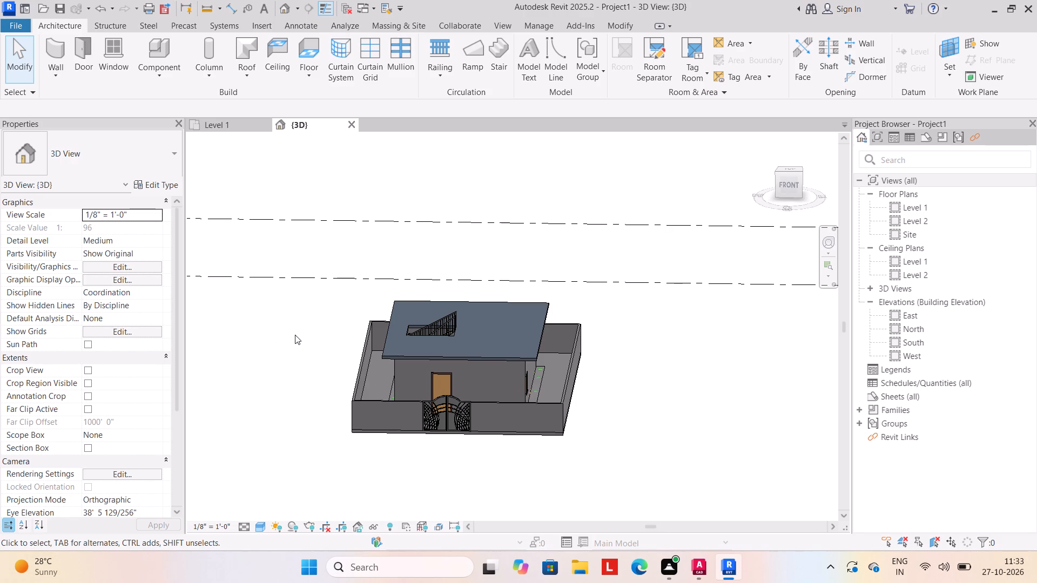
# In the North elevation, add a level offset 6" above Level 2.
pyautogui.doubleClick(928, 328)
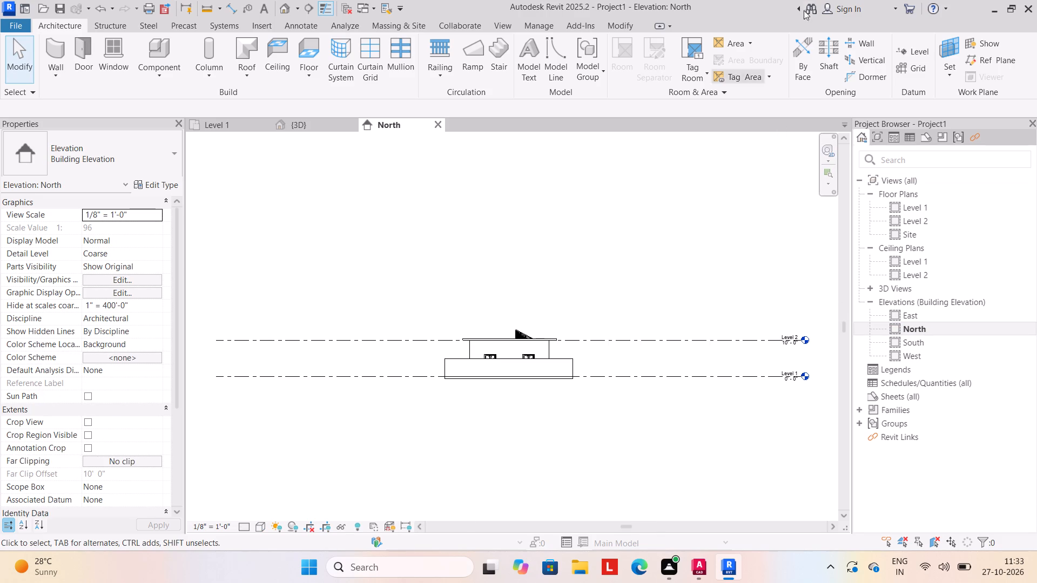
pyautogui.click(912, 51)
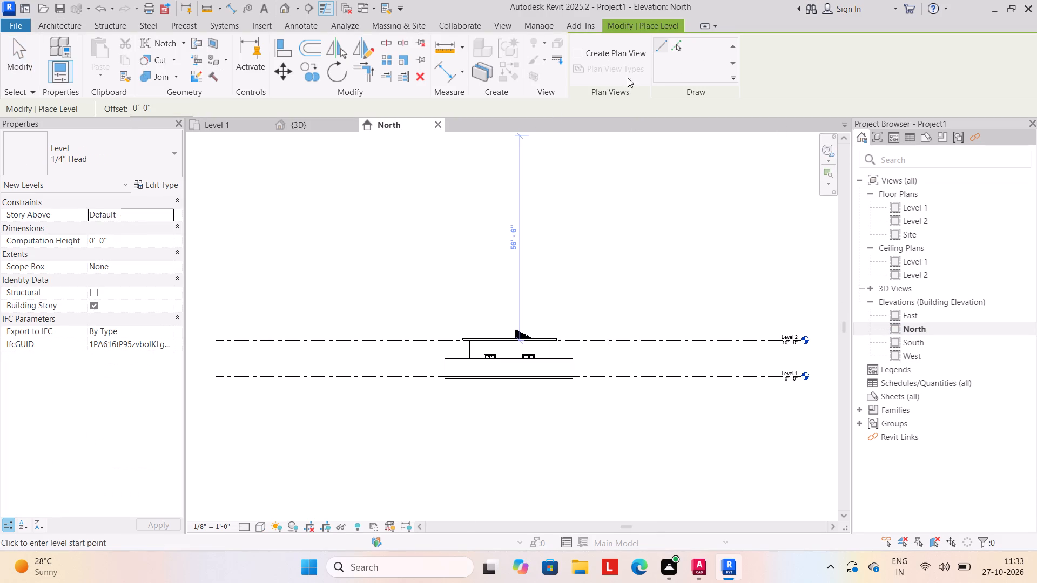
pyautogui.click(160, 110)
pyautogui.press('BackSpace')
pyautogui.press('BackSpace')
pyautogui.press('BackSpace')
pyautogui.press('BackSpace')
pyautogui.press('BackSpace')
pyautogui.press('BackSpace')
pyautogui.press('BackSpace')
pyautogui.press('BackSpace')
pyautogui.press('BackSpace')
pyautogui.press('BackSpace')
pyautogui.press('BackSpace')
pyautogui.press('BackSpace')
pyautogui.press('6')
pyautogui.hotkey('shift', '"')
pyautogui.press('Return')
pyautogui.click(679, 49)
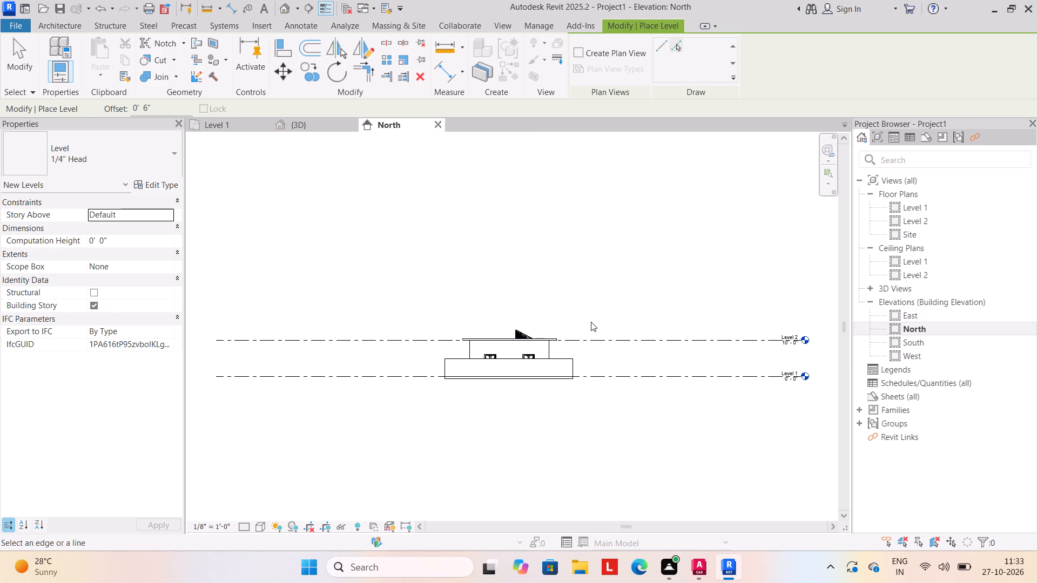
pyautogui.click(590, 336)
pyautogui.scroll(10, 566, 343)
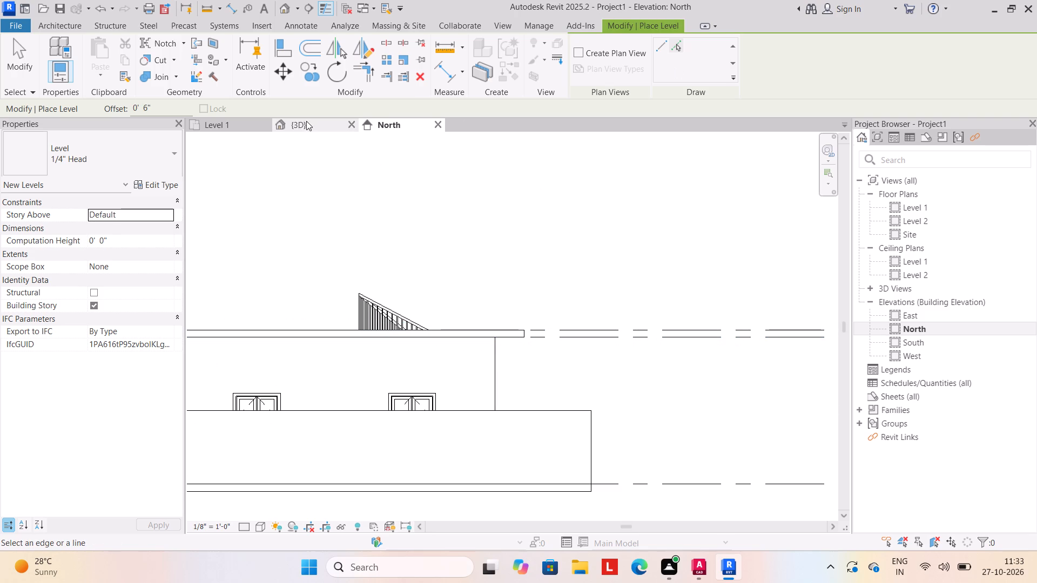
# Add three more levels above the roof-top level, each offset 10' 6" from the one below.
pyautogui.click(160, 110)
pyautogui.press('BackSpace')
pyautogui.press('BackSpace')
pyautogui.press('BackSpace')
pyautogui.press('BackSpace')
pyautogui.press('BackSpace')
pyautogui.press('BackSpace')
pyautogui.press('BackSpace')
pyautogui.press('BackSpace')
pyautogui.press('BackSpace')
pyautogui.press('BackSpace')
pyautogui.press('BackSpace')
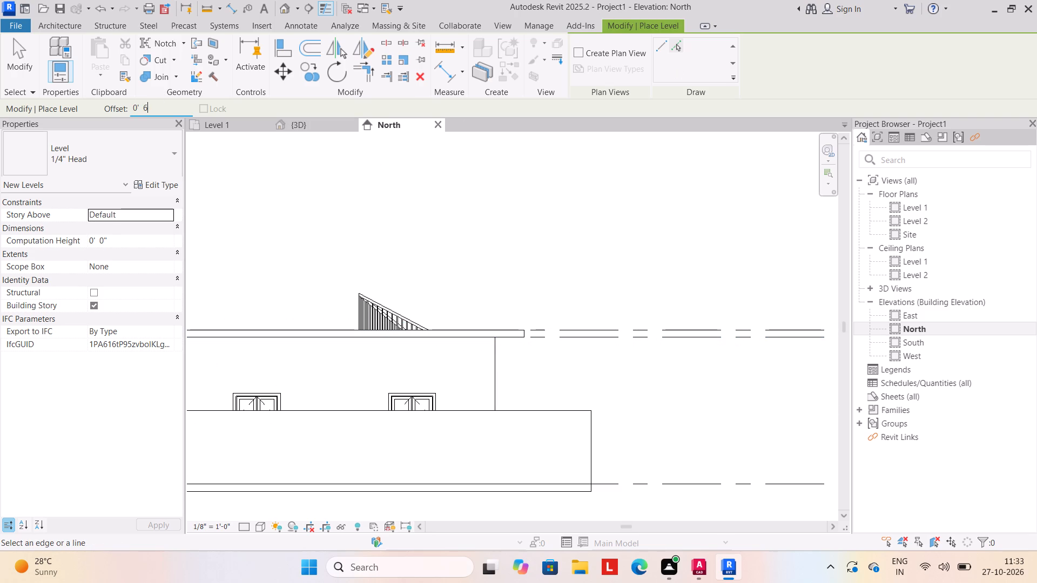
pyautogui.write('10\'6"')
pyautogui.press('Return')
pyautogui.click(678, 44)
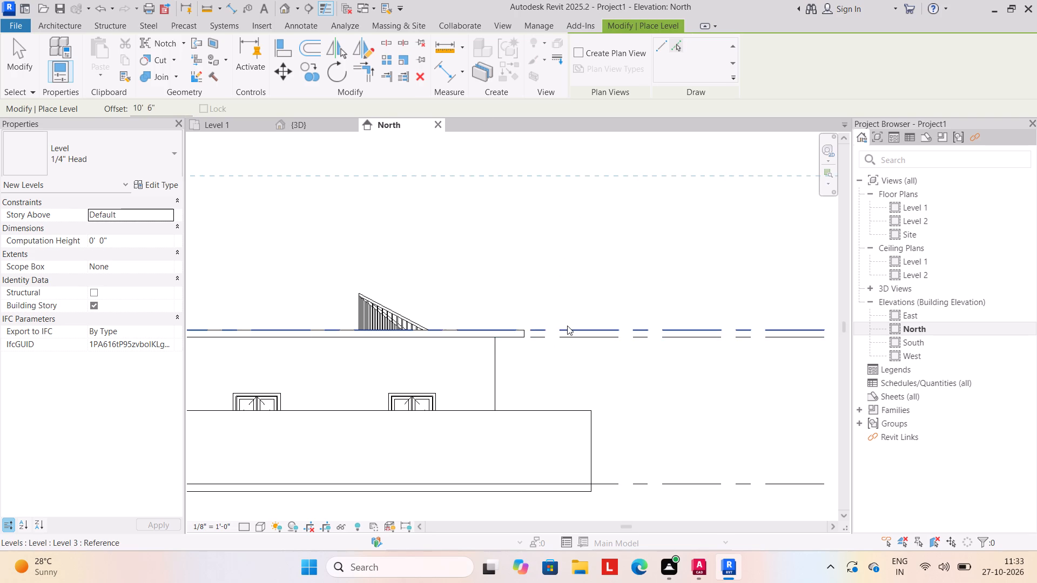
pyautogui.click(567, 326)
pyautogui.scroll(-5, 576, 306)
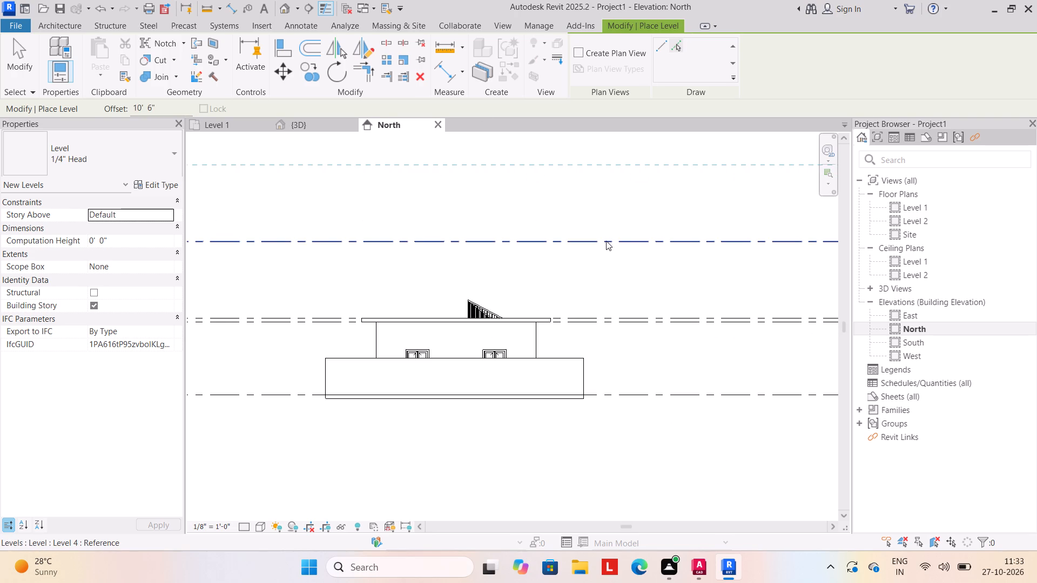
pyautogui.click(606, 241)
pyautogui.scroll(-2, 600, 268)
pyautogui.moveTo(600, 270); pyautogui.dragTo(607, 327, button='middle')
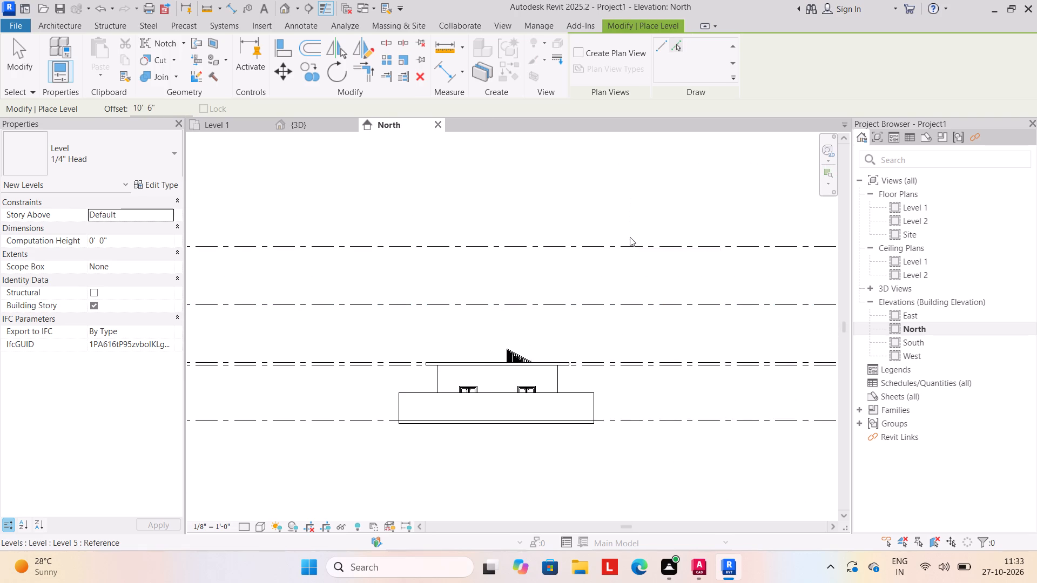
pyautogui.click(628, 244)
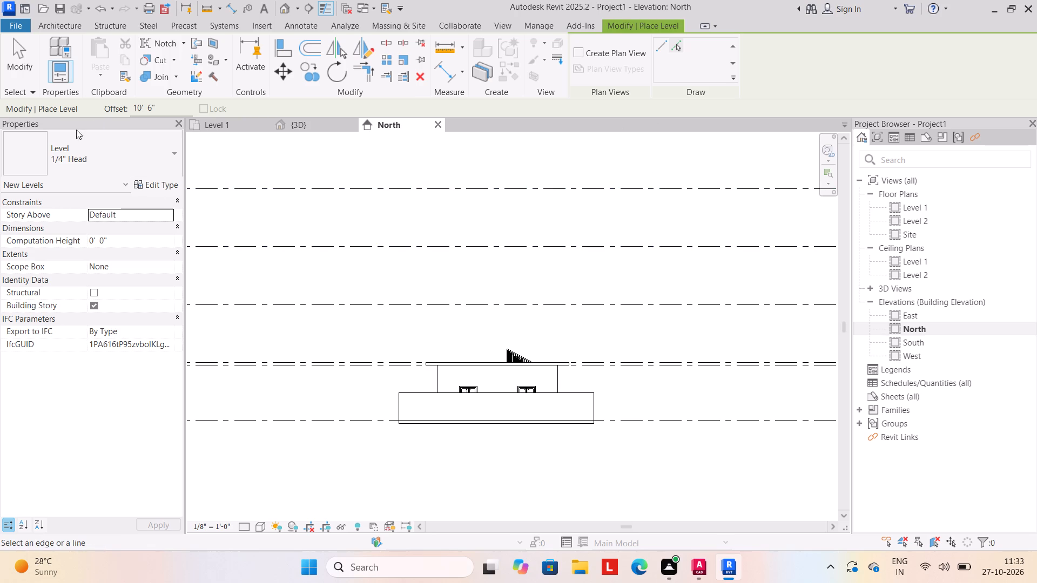
pyautogui.click(17, 46)
# Temporarily hide the rear, side and front boundary wall segments in the North elevation so only the house remains above the floor.
pyautogui.scroll(-2, 317, 309)
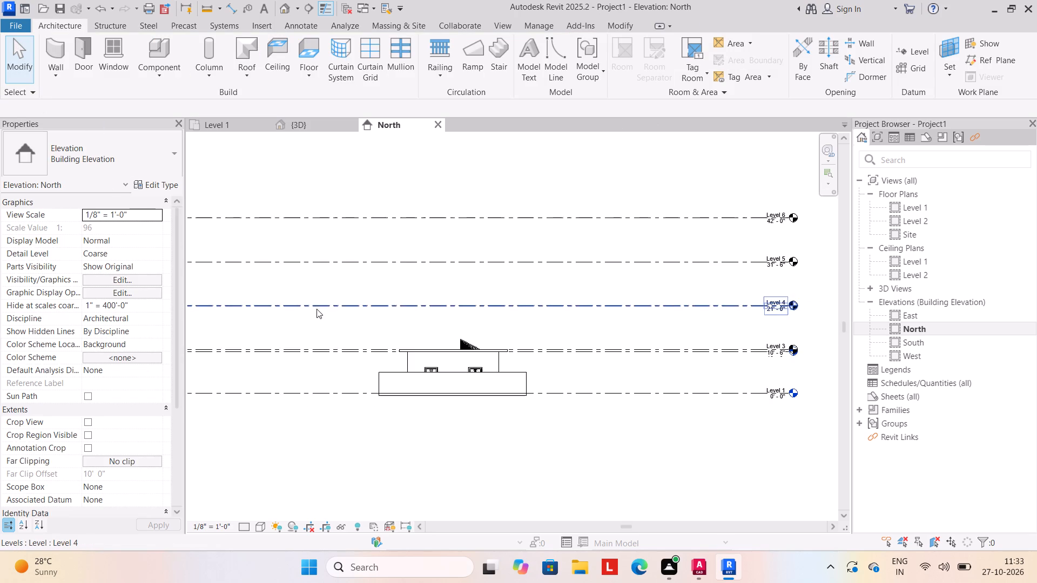
pyautogui.moveTo(317, 309); pyautogui.dragTo(367, 295, button='middle')
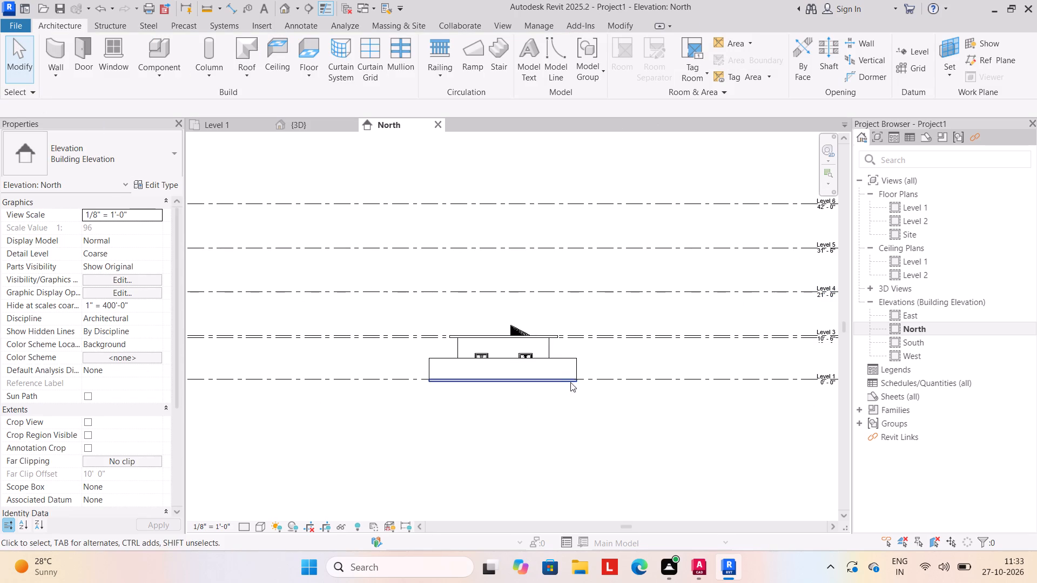
pyautogui.click(574, 363)
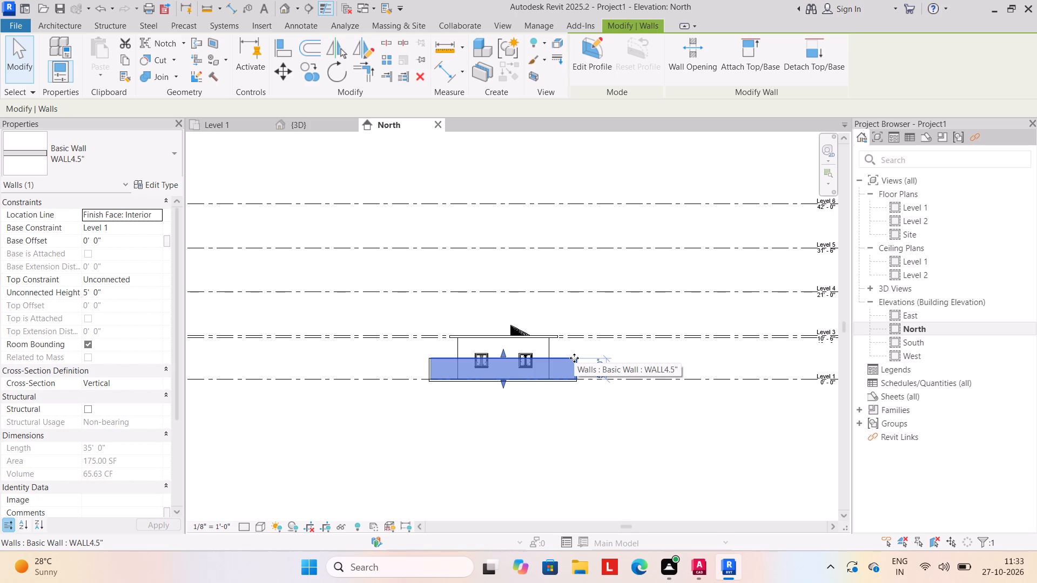
pyautogui.press('h')
pyautogui.press('h')
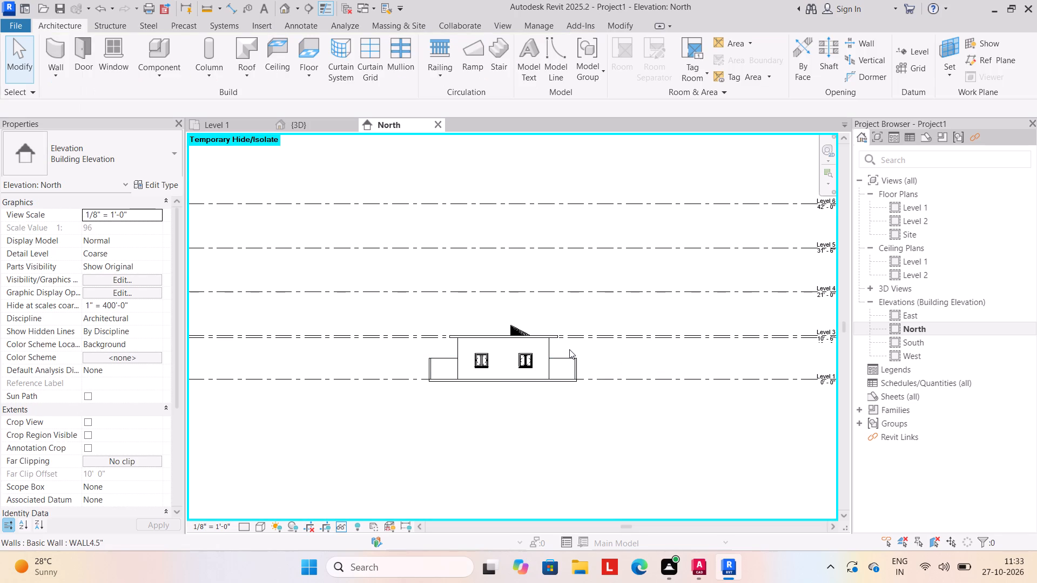
pyautogui.click(566, 358)
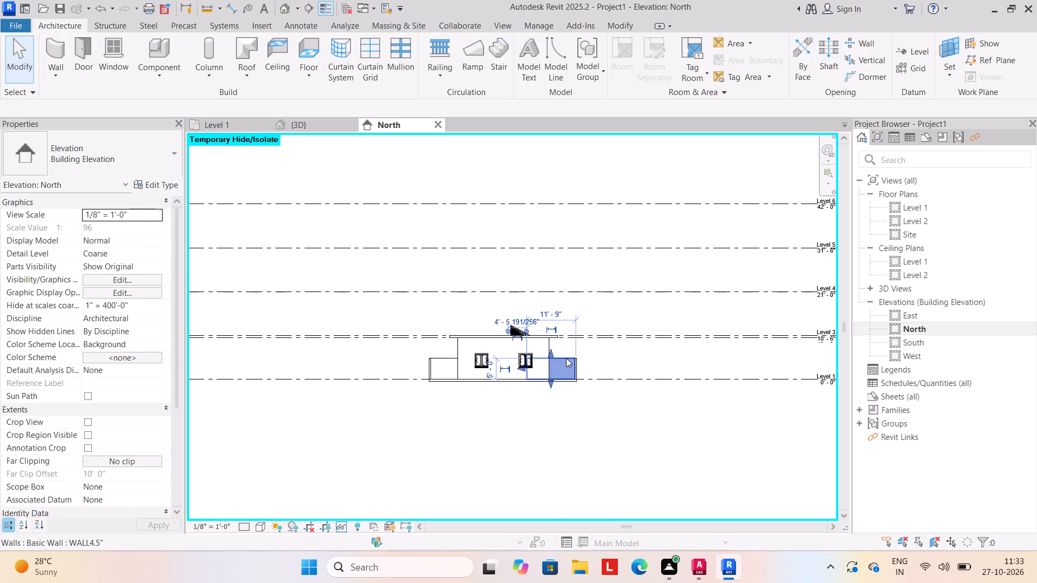
pyautogui.write('HH')
pyautogui.click(575, 361)
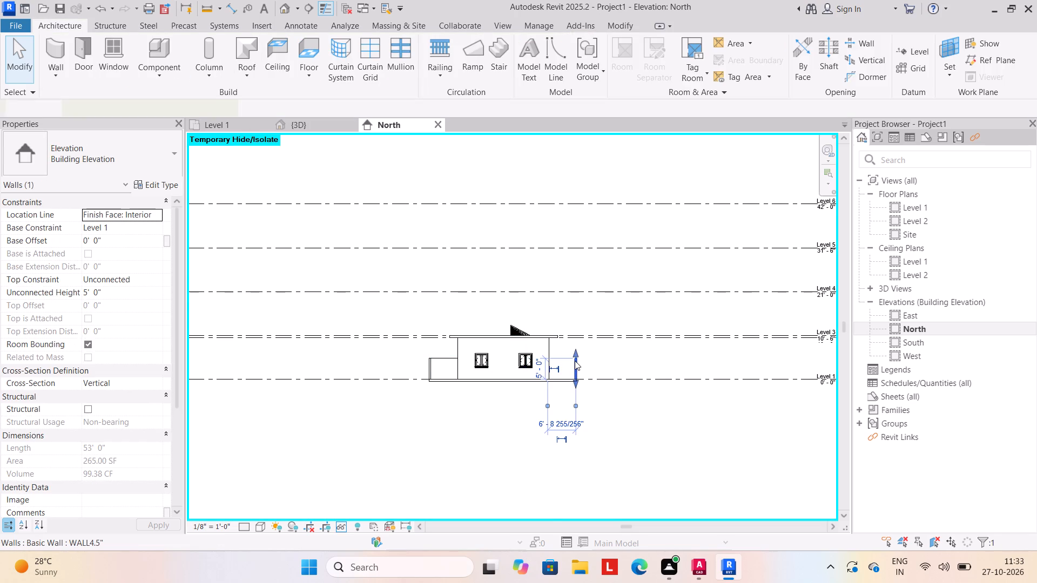
pyautogui.press('h')
pyautogui.press('h')
pyautogui.click(445, 358)
pyautogui.press('h')
pyautogui.press('h')
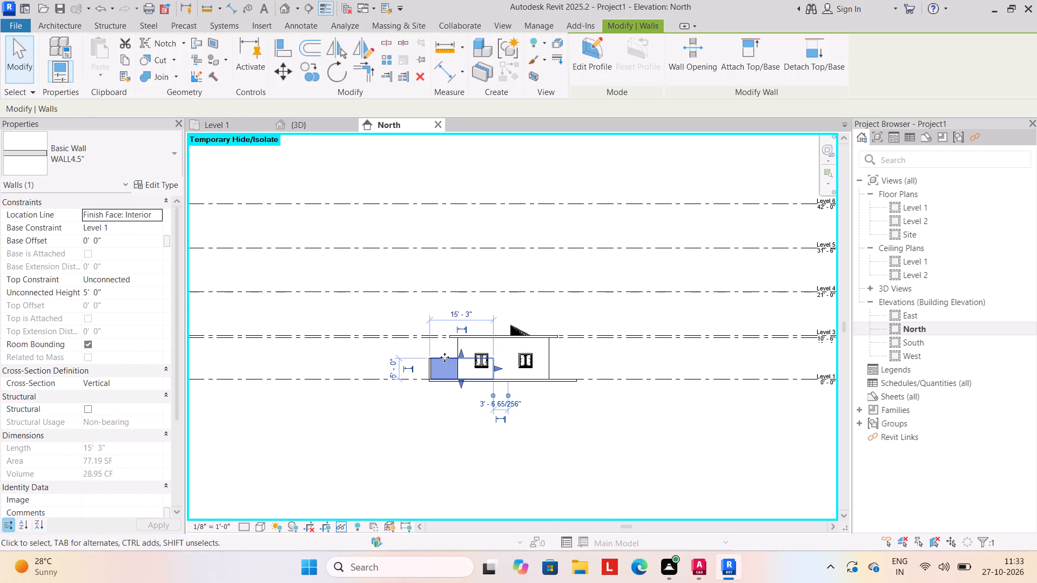
pyautogui.click(432, 360)
pyautogui.press('h')
pyautogui.press('h')
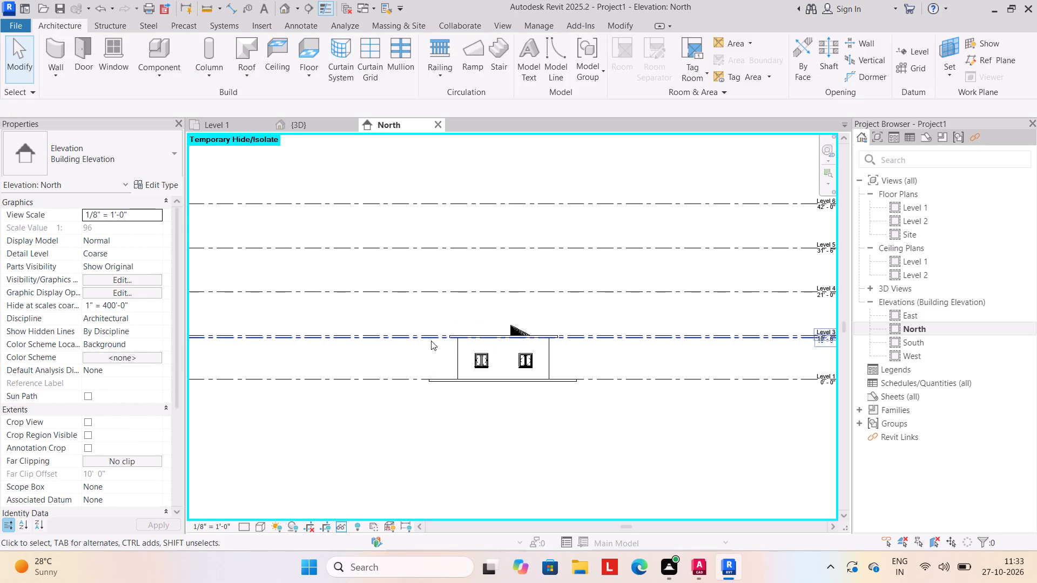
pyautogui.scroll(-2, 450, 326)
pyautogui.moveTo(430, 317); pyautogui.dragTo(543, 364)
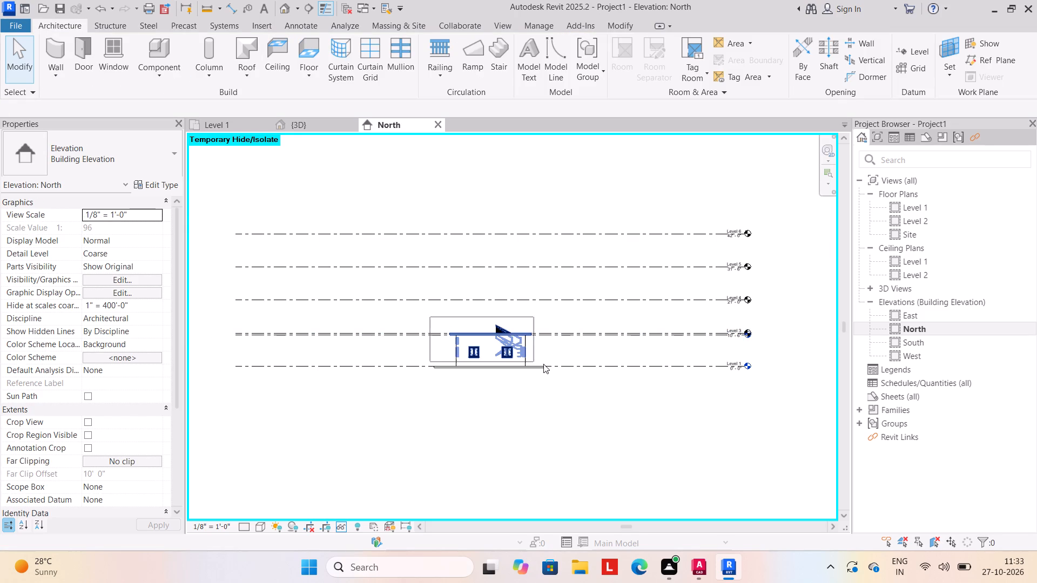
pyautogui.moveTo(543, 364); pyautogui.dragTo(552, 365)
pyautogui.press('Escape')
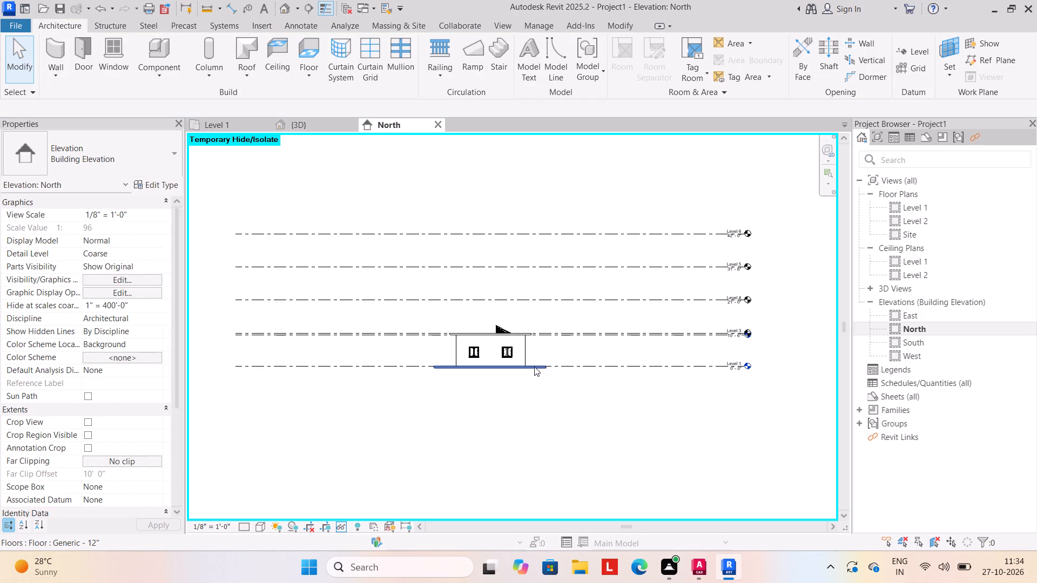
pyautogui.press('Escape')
# Copy the whole house storey with its roof and staircase in the North elevation and paste it aligned to Level 3 and Level 4.
pyautogui.scroll(7, 488, 358)
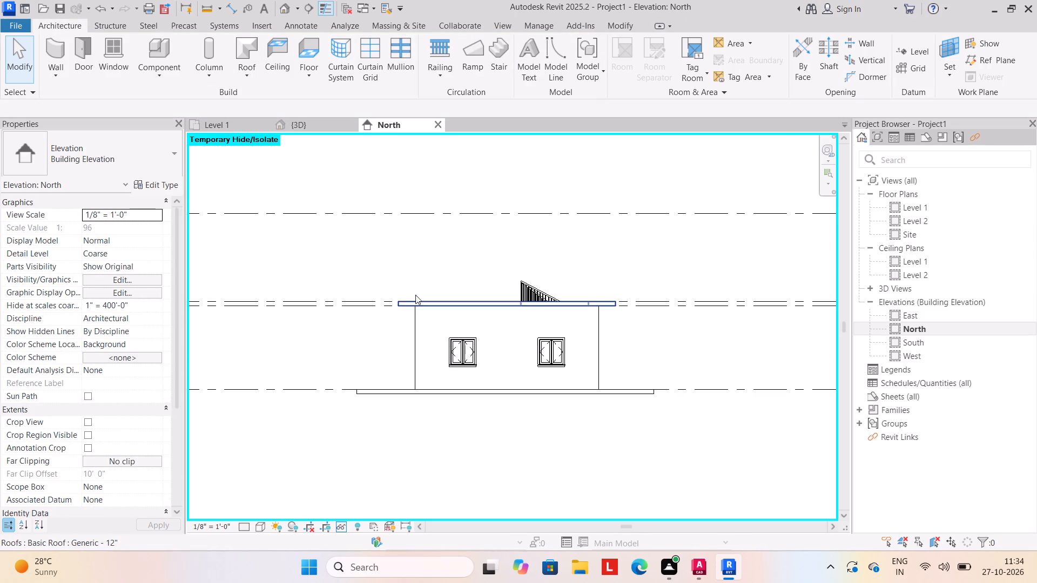
pyautogui.moveTo(367, 261); pyautogui.dragTo(664, 393)
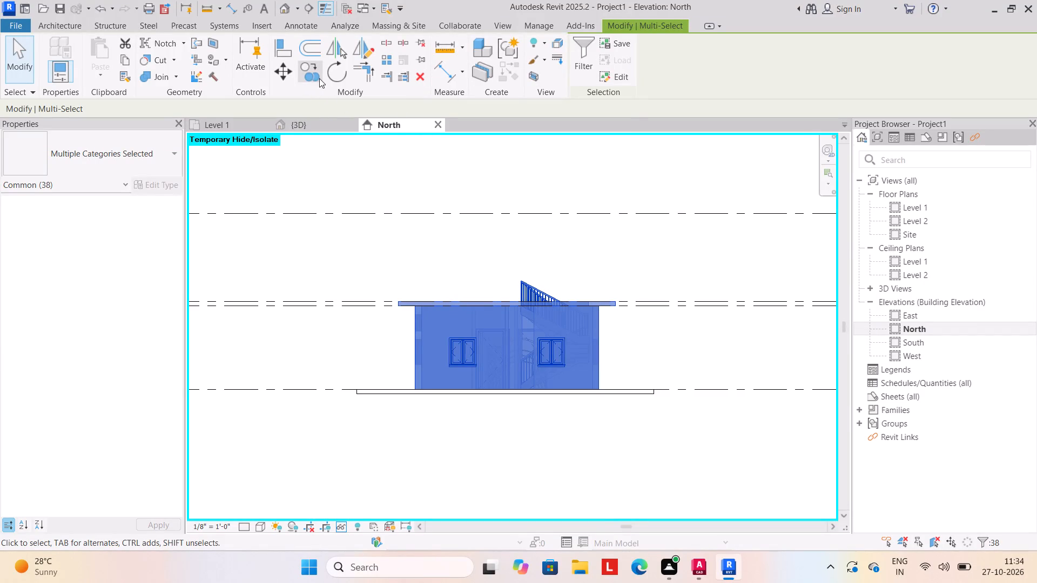
pyautogui.click(125, 59)
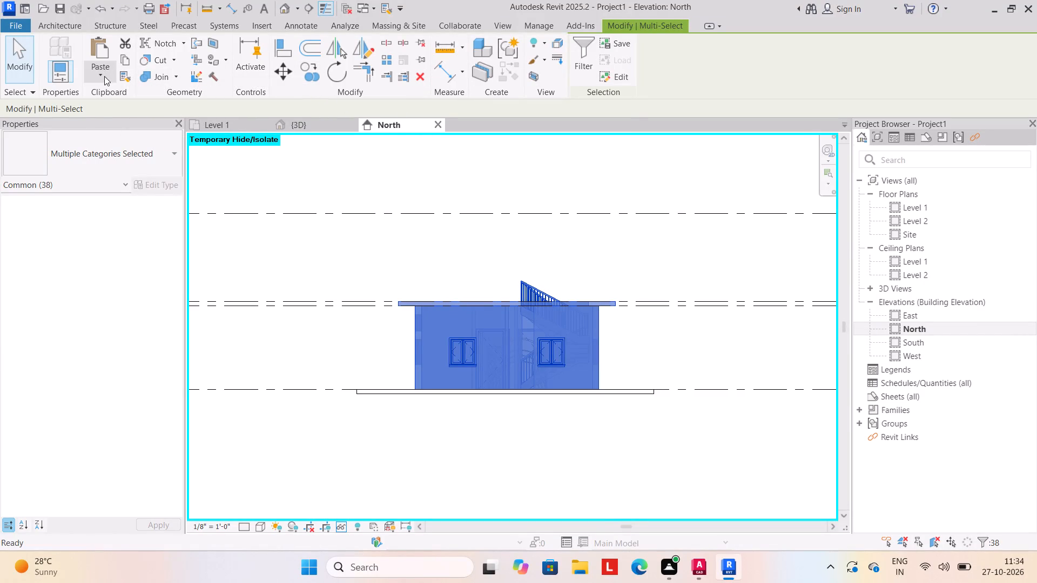
pyautogui.click(104, 77)
pyautogui.click(127, 123)
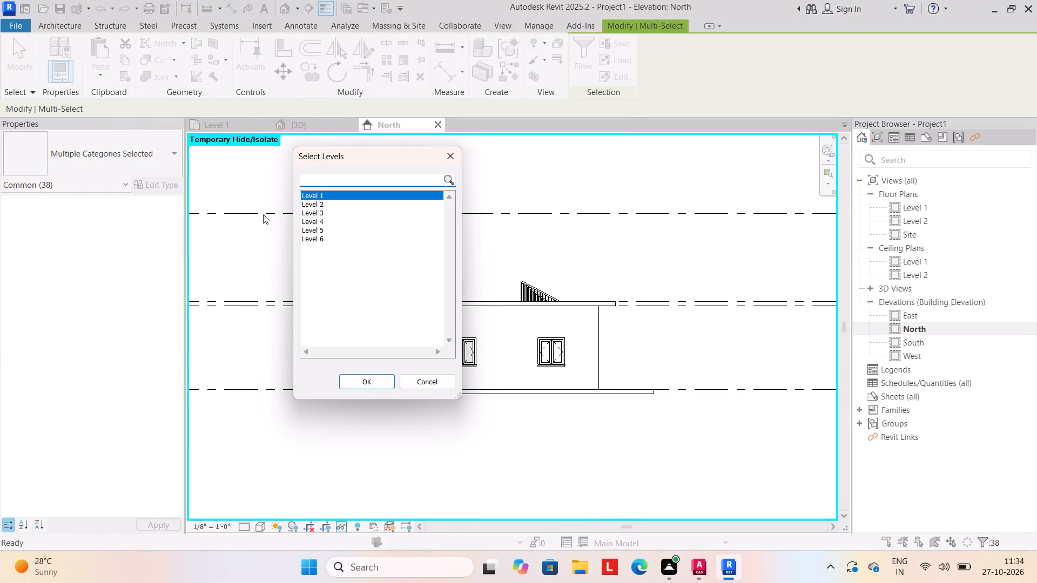
pyautogui.click(319, 212)
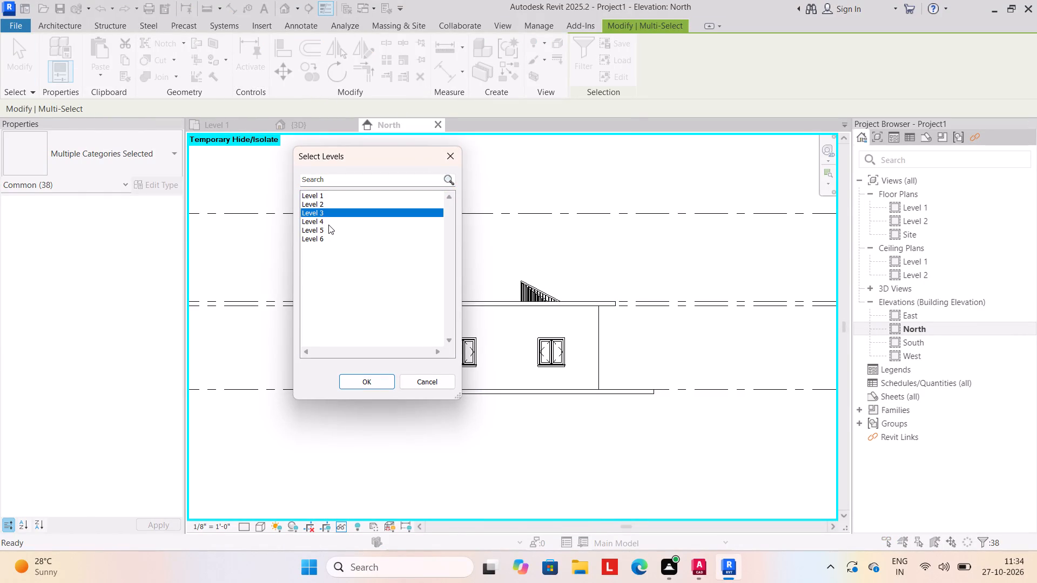
pyautogui.keyDown('ctrl'); pyautogui.click(332, 220); pyautogui.keyUp('ctrl')
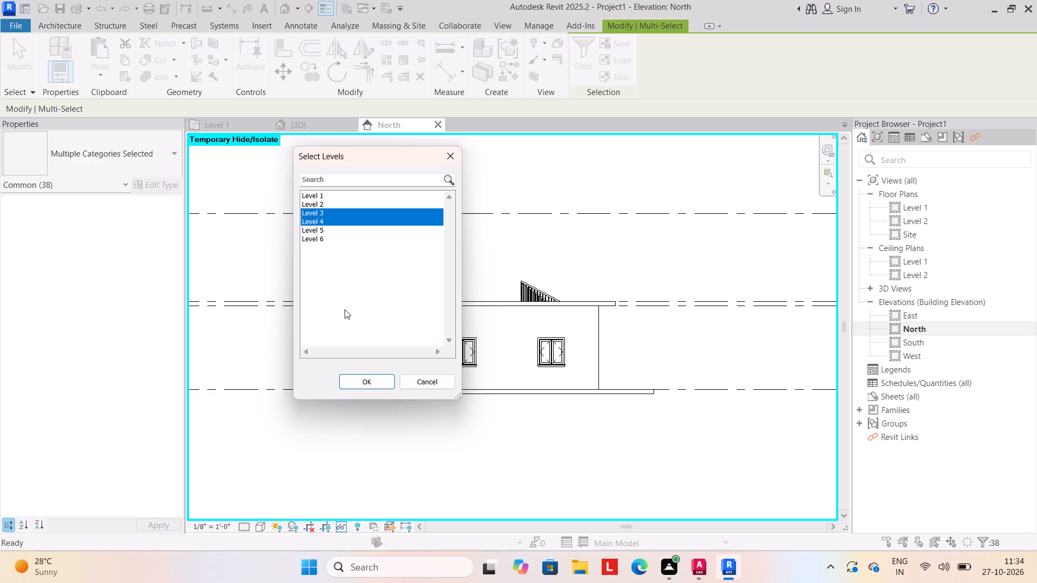
pyautogui.click(356, 384)
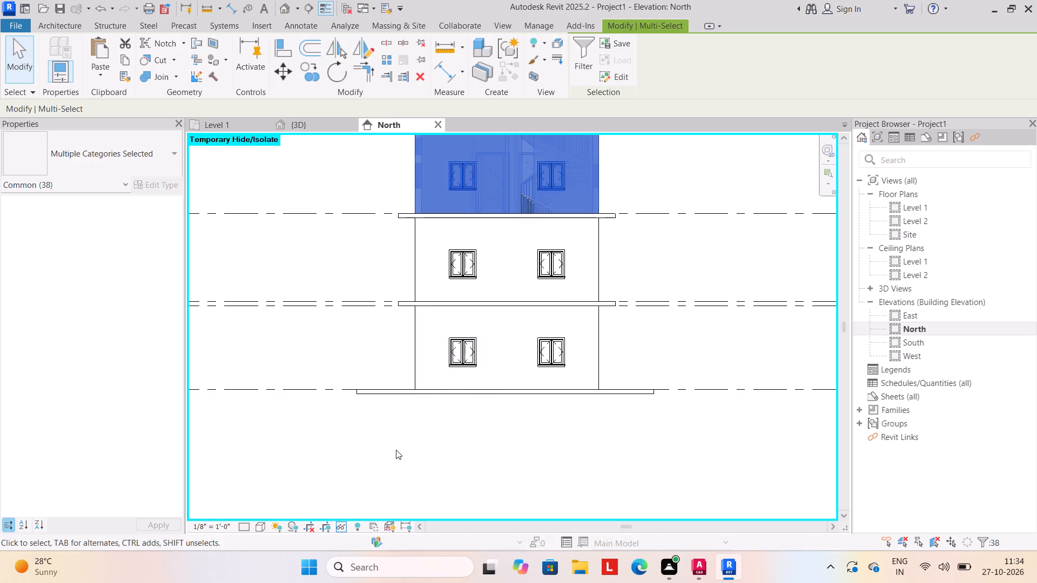
pyautogui.click(395, 451)
# Examine the stacked storeys, roof slabs and stair openings from several angles in the 3D view.
pyautogui.click(297, 120)
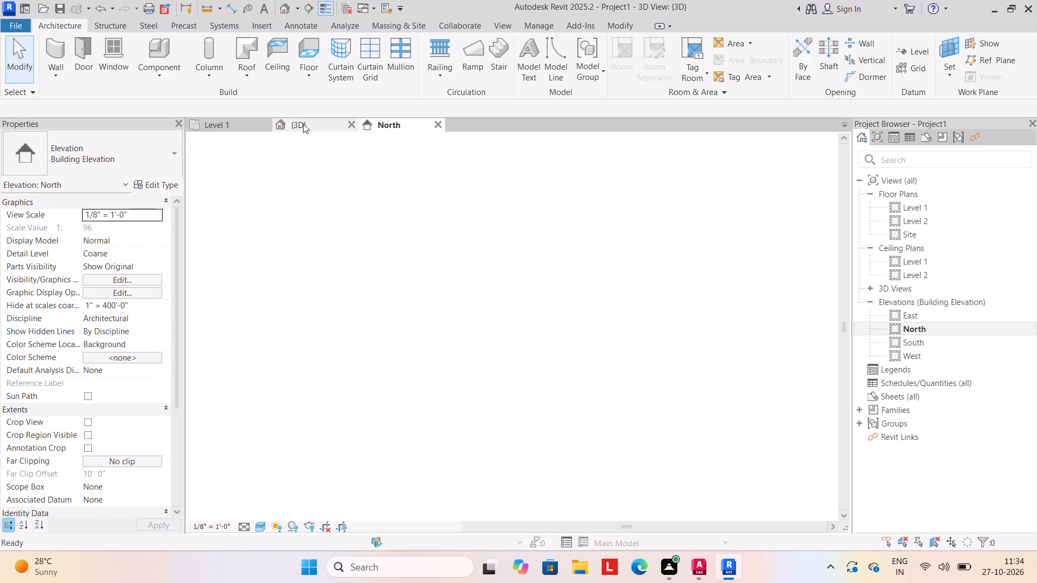
pyautogui.press('Escape')
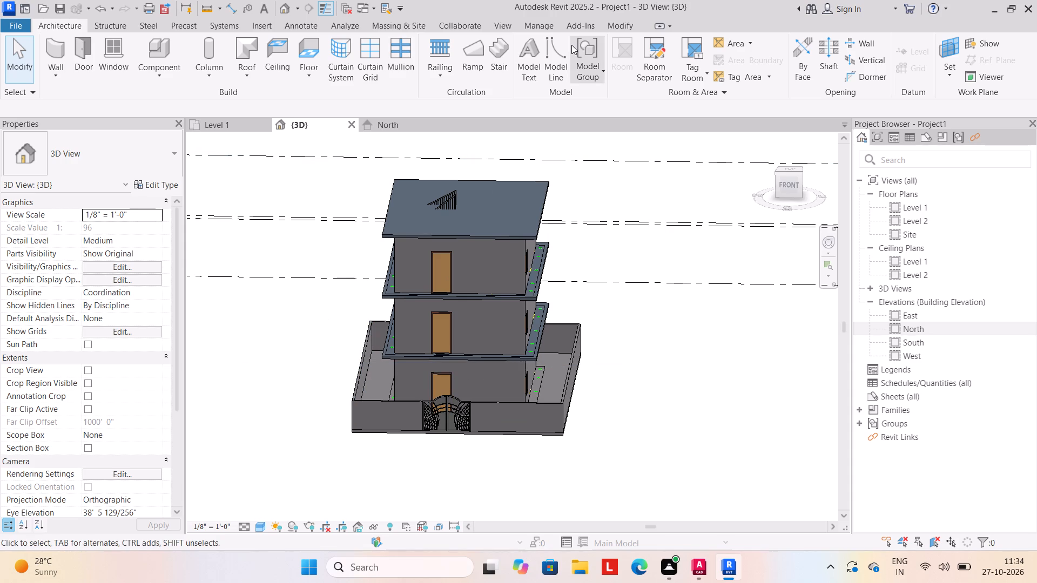
pyautogui.keyDown('shift'); pyautogui.moveTo(562, 370); pyautogui.dragTo(565, 362, button='middle'); pyautogui.keyUp('shift')
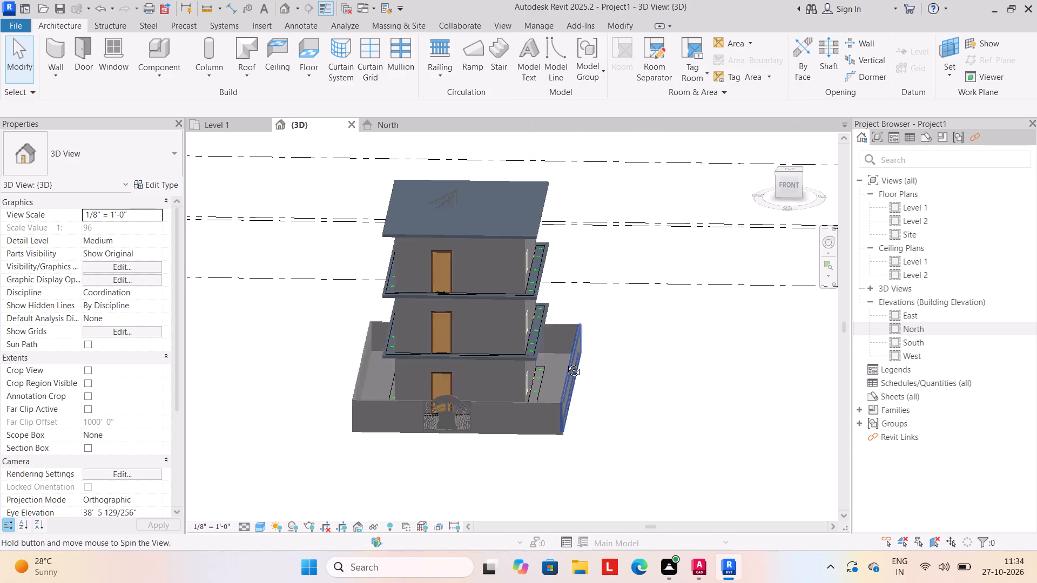
pyautogui.keyDown('shift'); pyautogui.moveTo(565, 362); pyautogui.dragTo(577, 330, button='middle'); pyautogui.keyUp('shift')
pyautogui.keyDown('shift'); pyautogui.moveTo(582, 394); pyautogui.dragTo(567, 416, button='middle'); pyautogui.keyUp('shift')
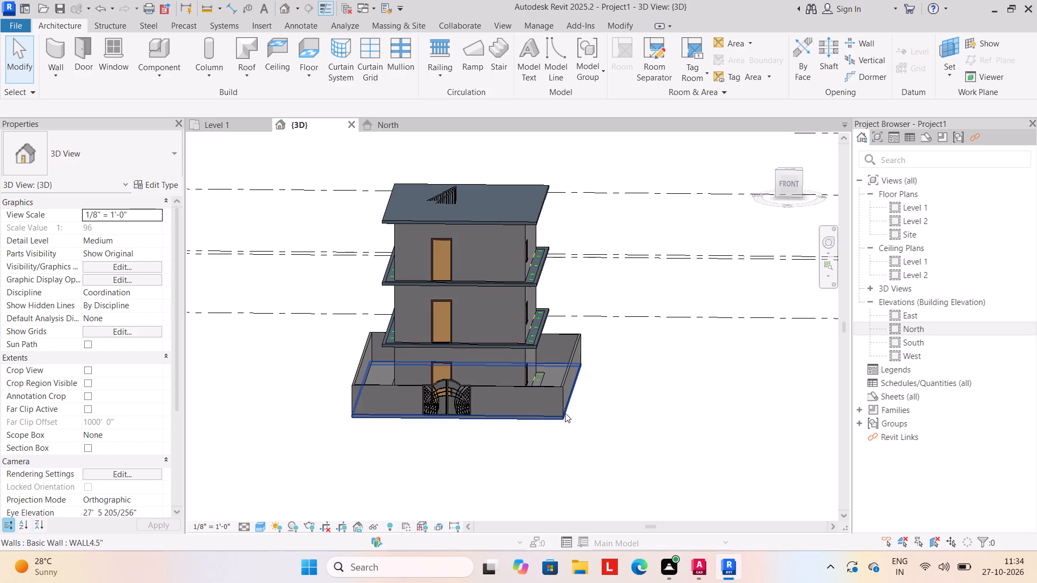
pyautogui.keyDown('shift'); pyautogui.moveTo(490, 430); pyautogui.dragTo(514, 419, button='middle'); pyautogui.keyUp('shift')
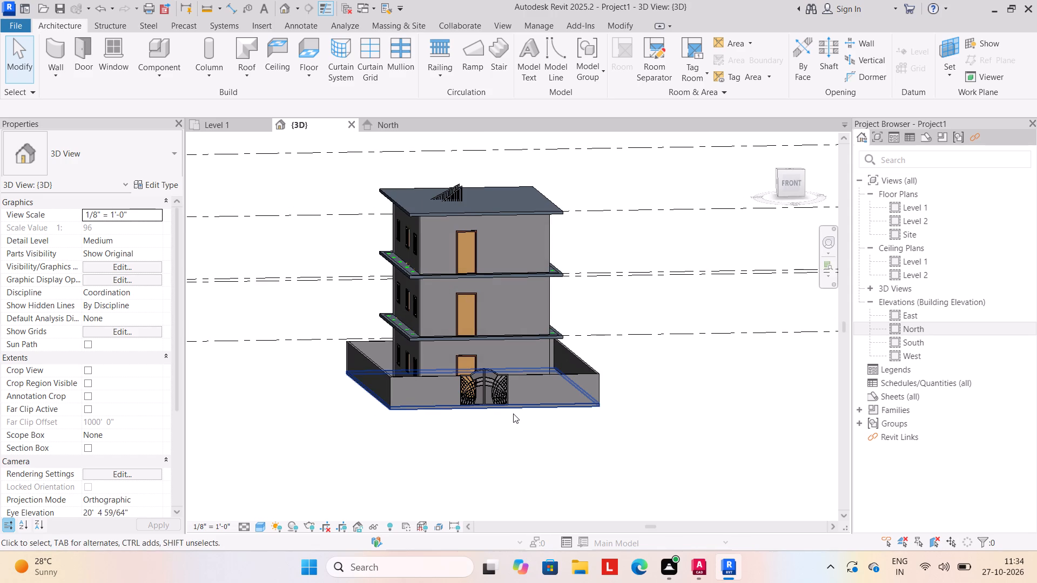
pyautogui.scroll(1, 514, 412)
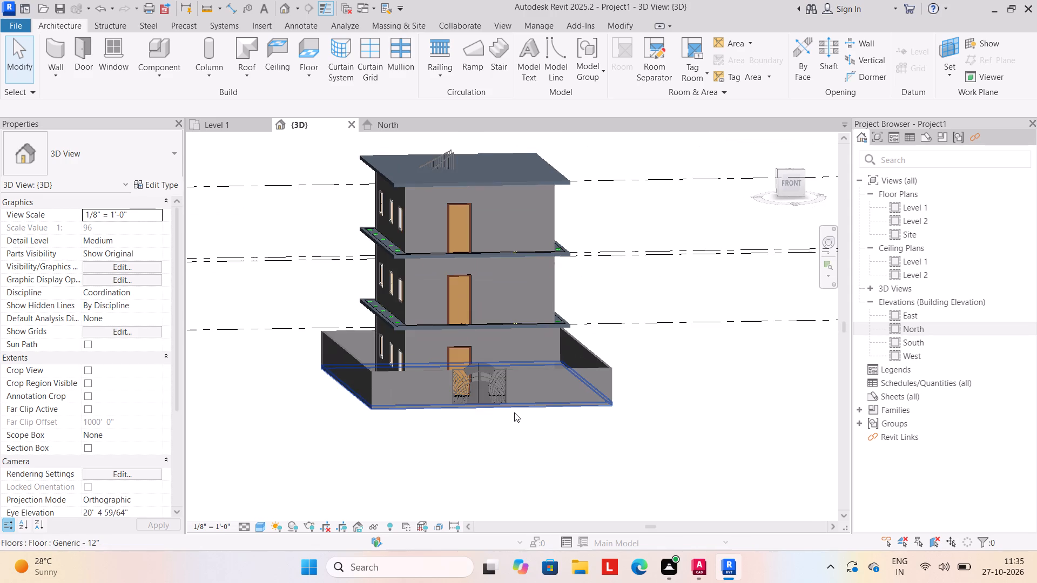
pyautogui.keyDown('shift'); pyautogui.moveTo(522, 439); pyautogui.dragTo(502, 456, button='middle'); pyautogui.keyUp('shift')
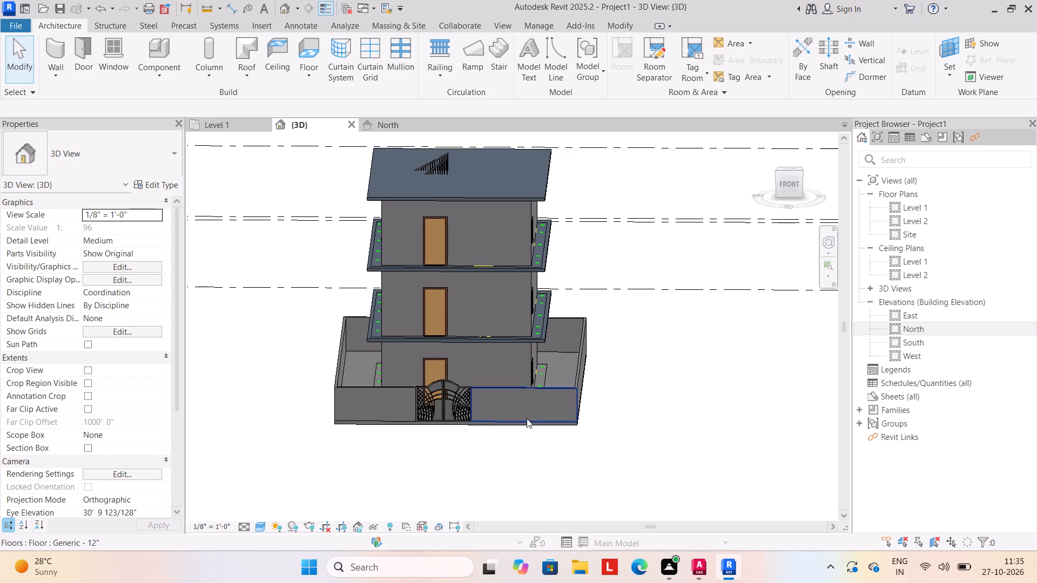
pyautogui.scroll(-1, 367, 283)
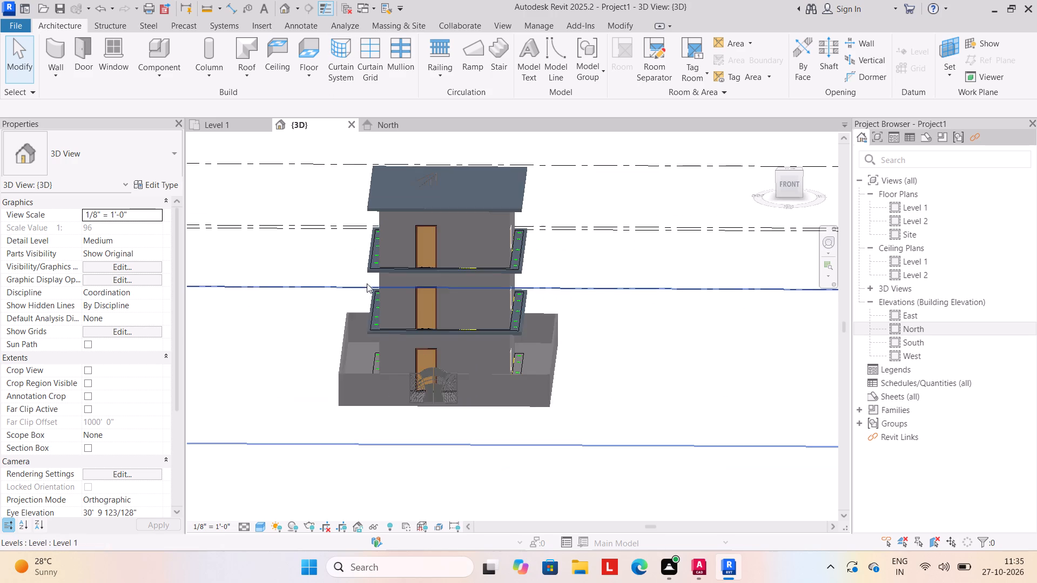
pyautogui.moveTo(370, 309); pyautogui.dragTo(394, 336, button='middle')
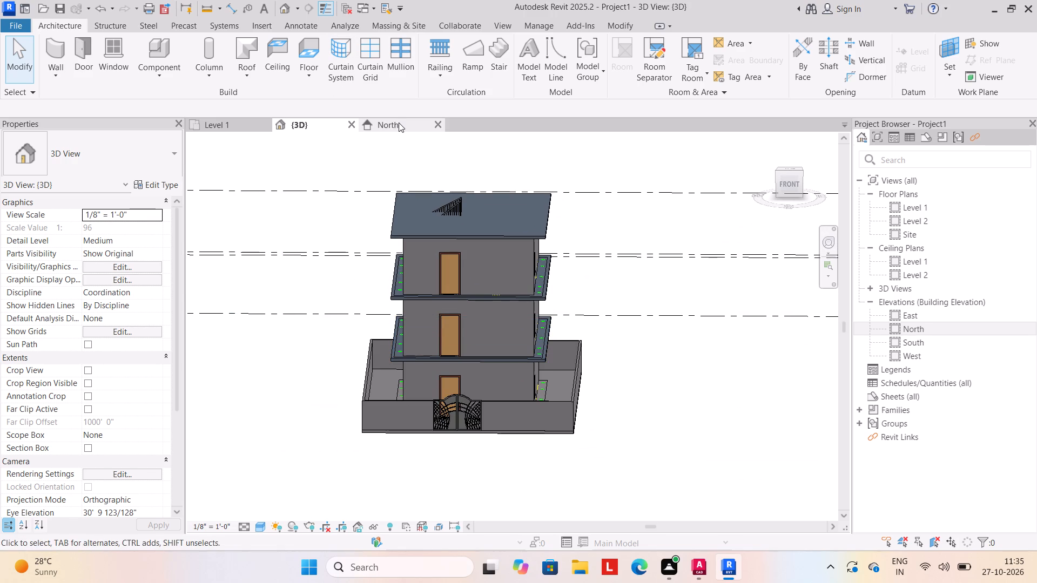
pyautogui.click(399, 123)
pyautogui.click(306, 121)
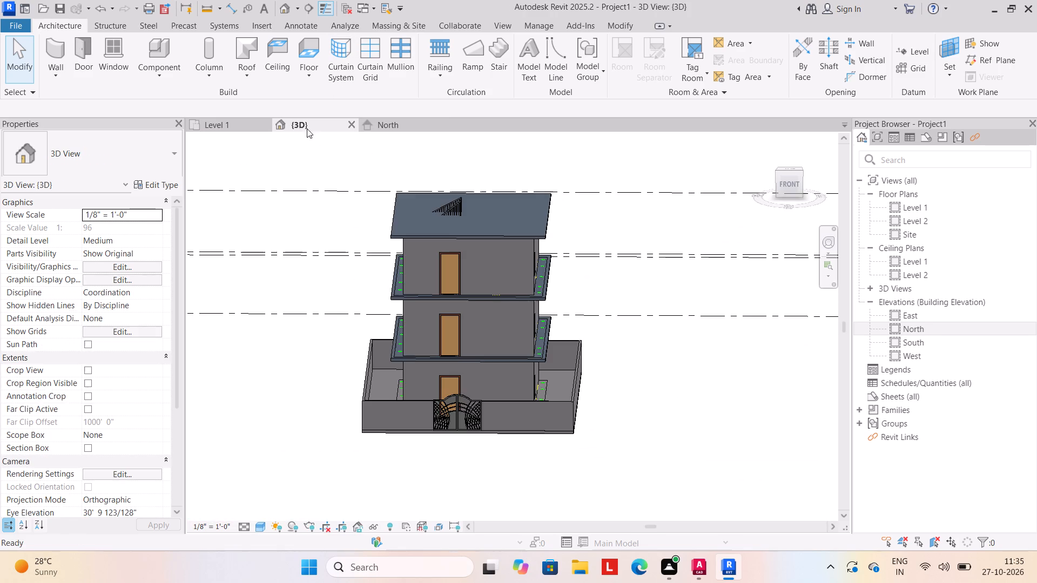
# In the Level 1 plan, sketch a rectangular railing offset 2' outside the house walls, about 25' 10 1/2" by 37', with base level Level 2.
pyautogui.click(232, 122)
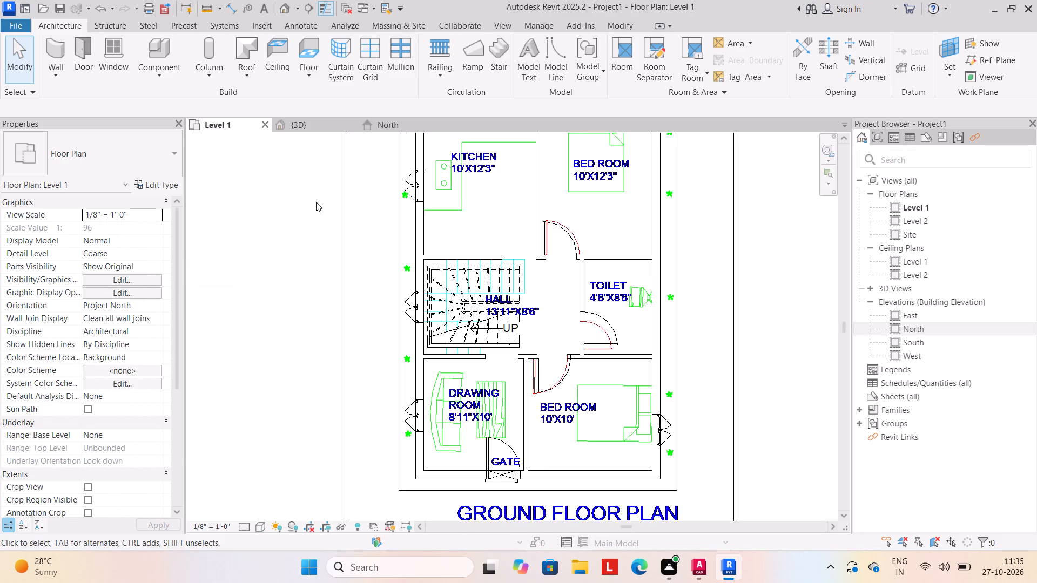
pyautogui.scroll(-5, 316, 214)
pyautogui.moveTo(316, 207); pyautogui.dragTo(335, 226, button='middle')
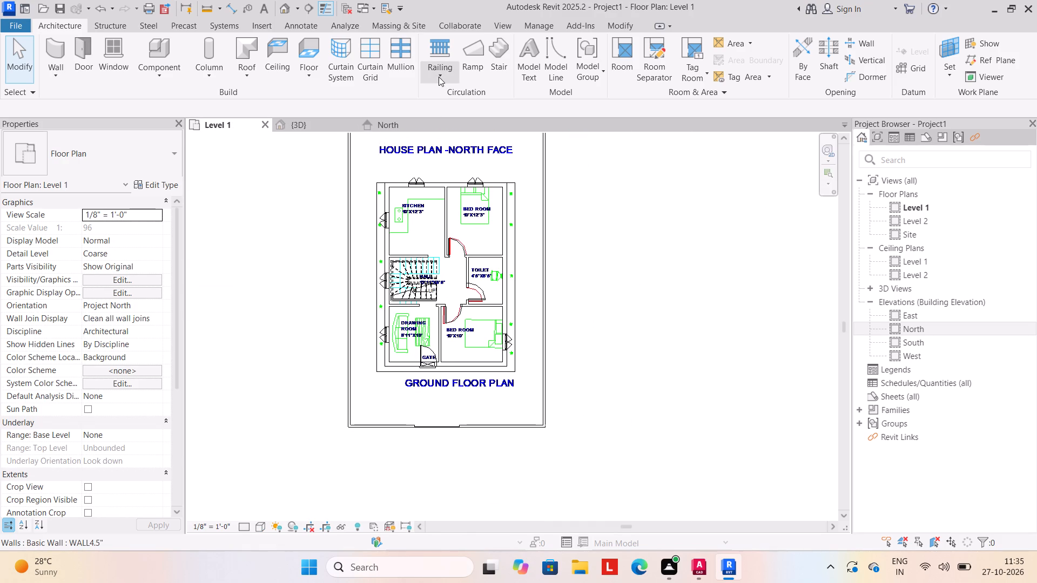
pyautogui.click(439, 77)
pyautogui.click(448, 92)
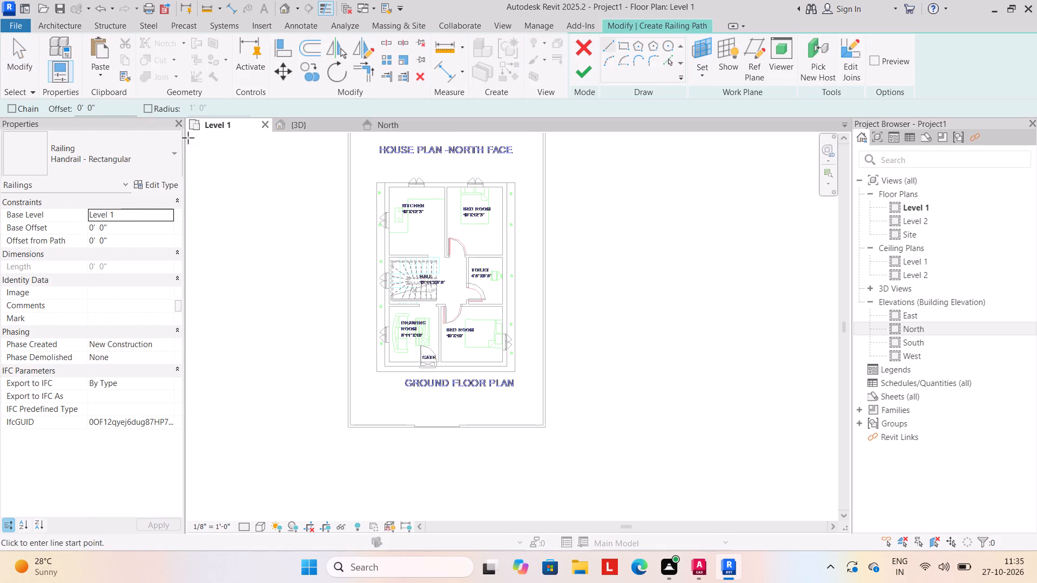
pyautogui.click(619, 43)
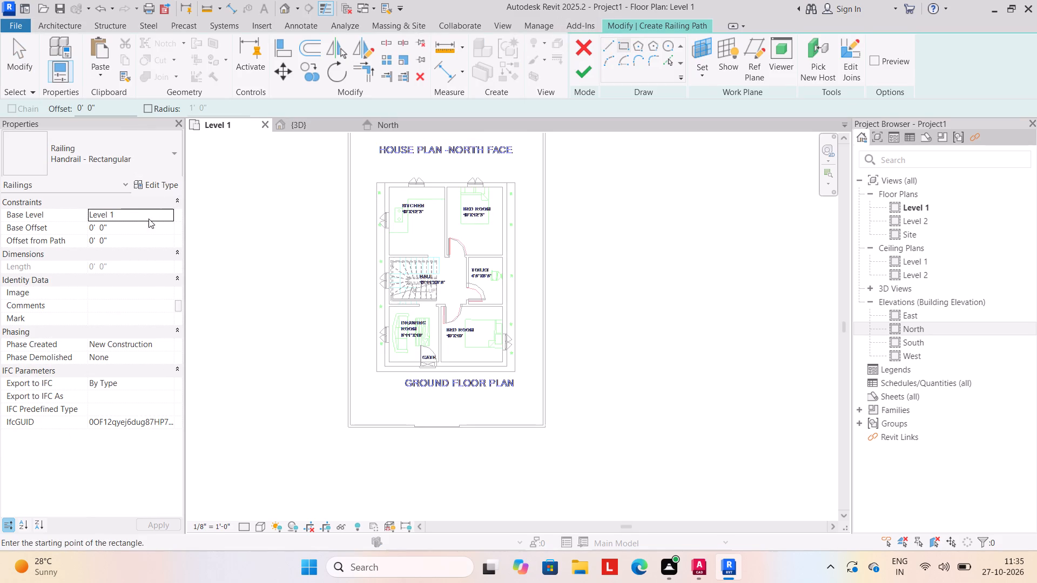
pyautogui.click(167, 220)
pyautogui.click(132, 250)
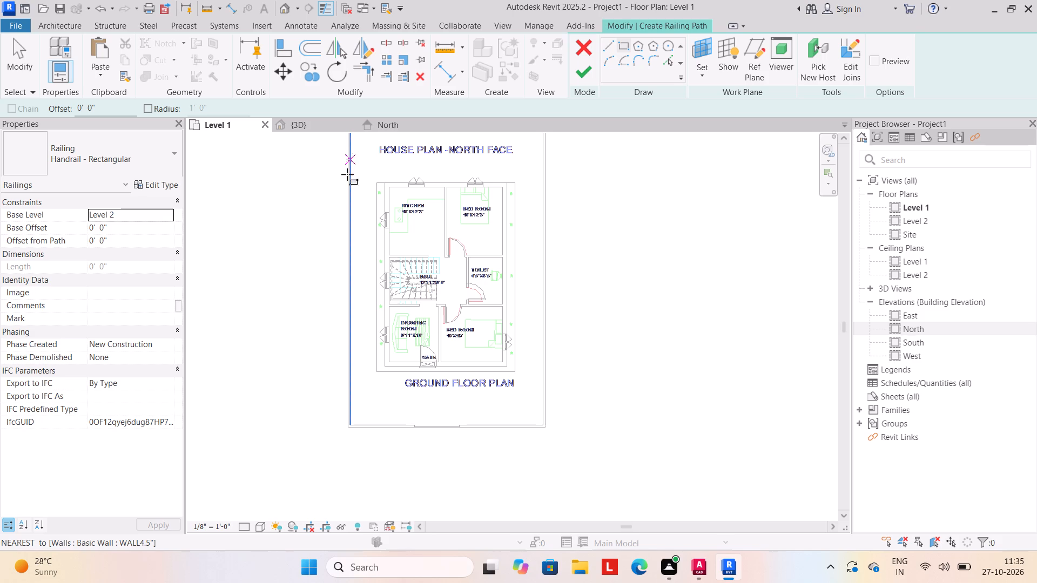
pyautogui.scroll(2, 366, 194)
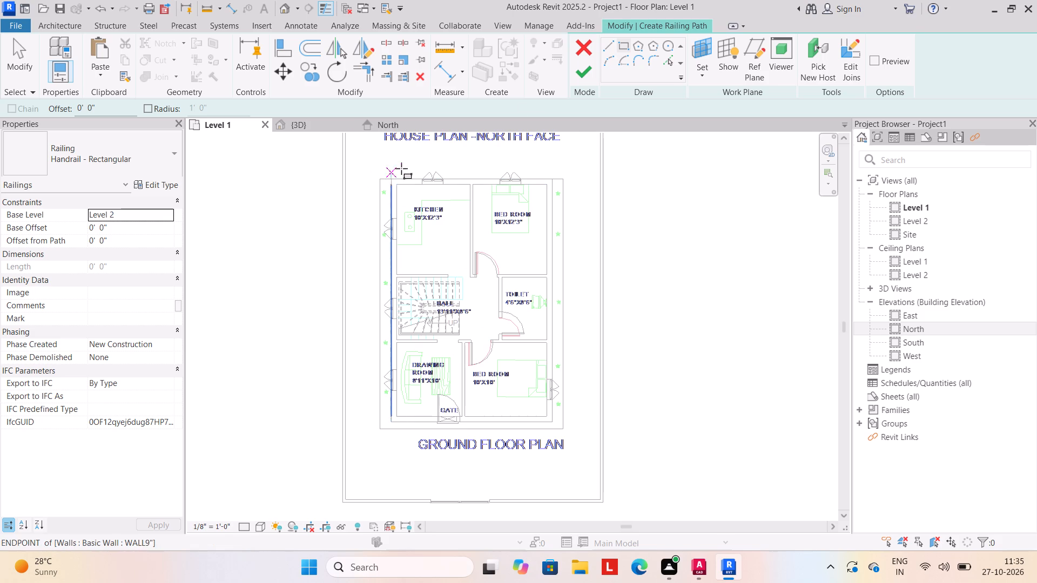
pyautogui.click(104, 108)
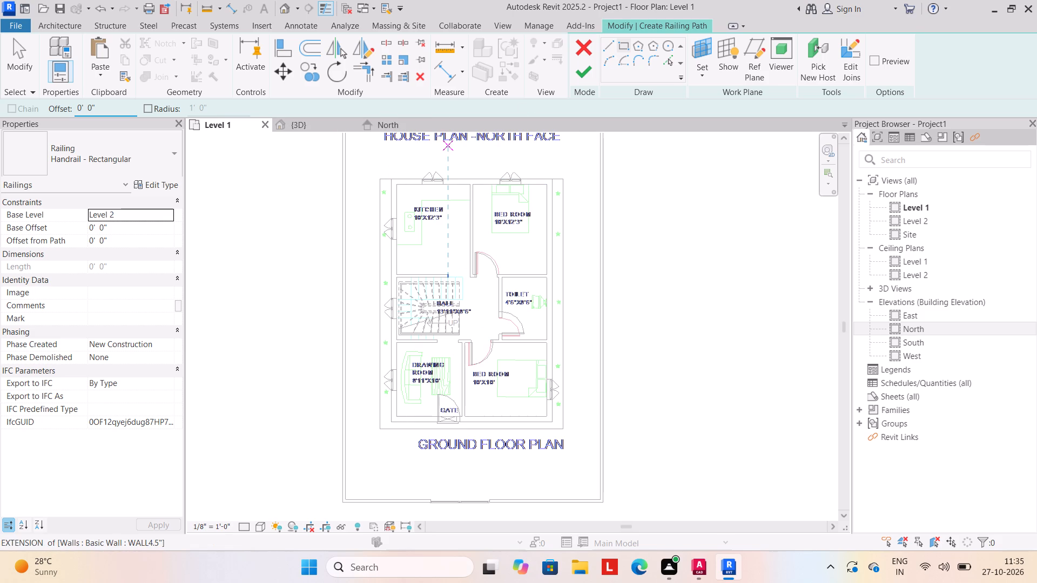
pyautogui.press('BackSpace')
pyautogui.press('BackSpace')
pyautogui.press('BackSpace')
pyautogui.press('BackSpace')
pyautogui.press('BackSpace')
pyautogui.press('BackSpace')
pyautogui.press('BackSpace')
pyautogui.press('BackSpace')
pyautogui.write("2'")
pyautogui.press('Return')
pyautogui.click(390, 178)
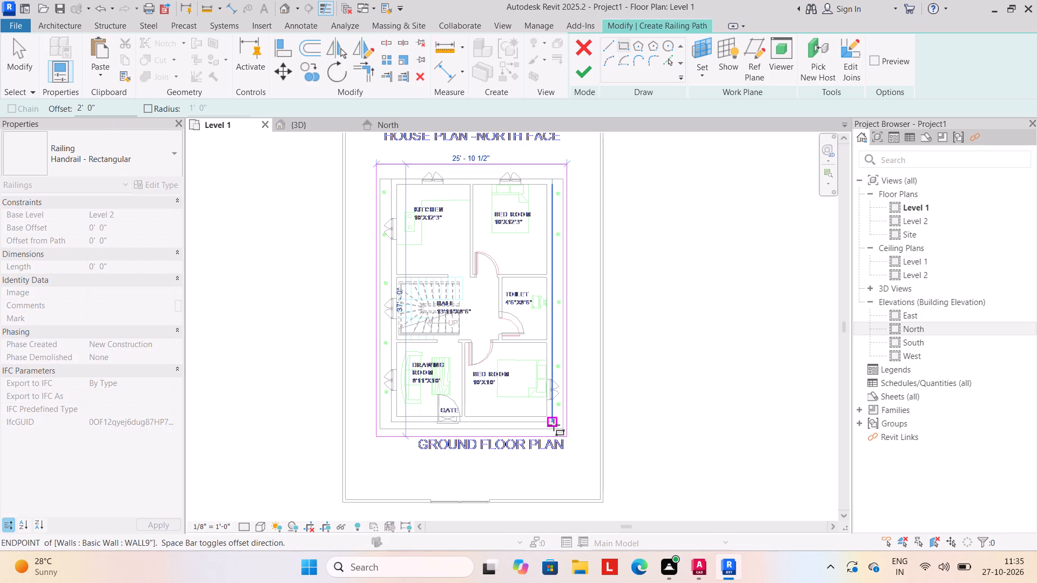
pyautogui.click(554, 425)
pyautogui.click(583, 68)
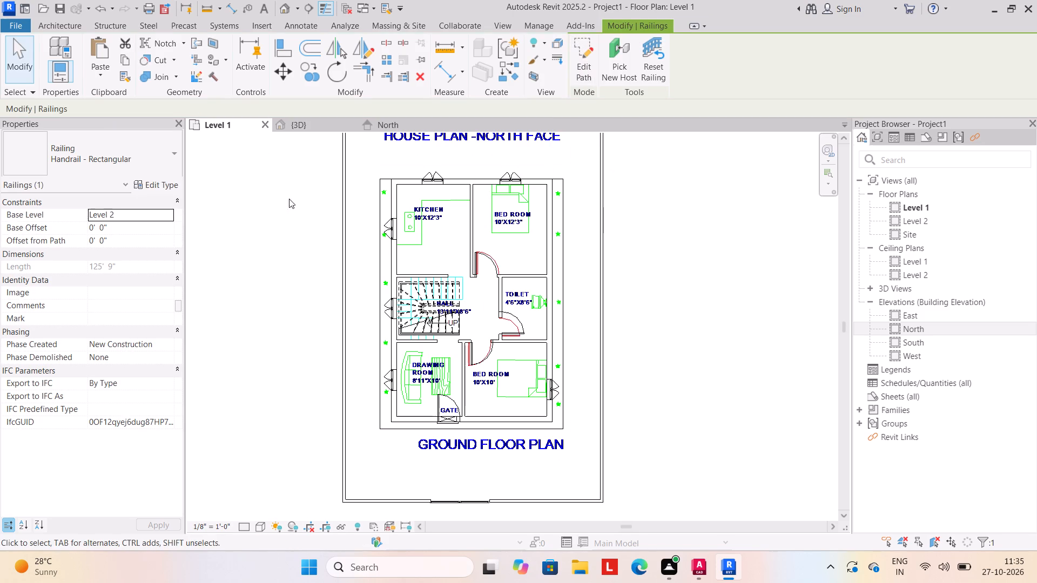
# Copy the first upper storey's perimeter railing in the 3D view and paste it aligned to Level 4.
pyautogui.click(306, 125)
pyautogui.click(658, 455)
pyautogui.press('Escape')
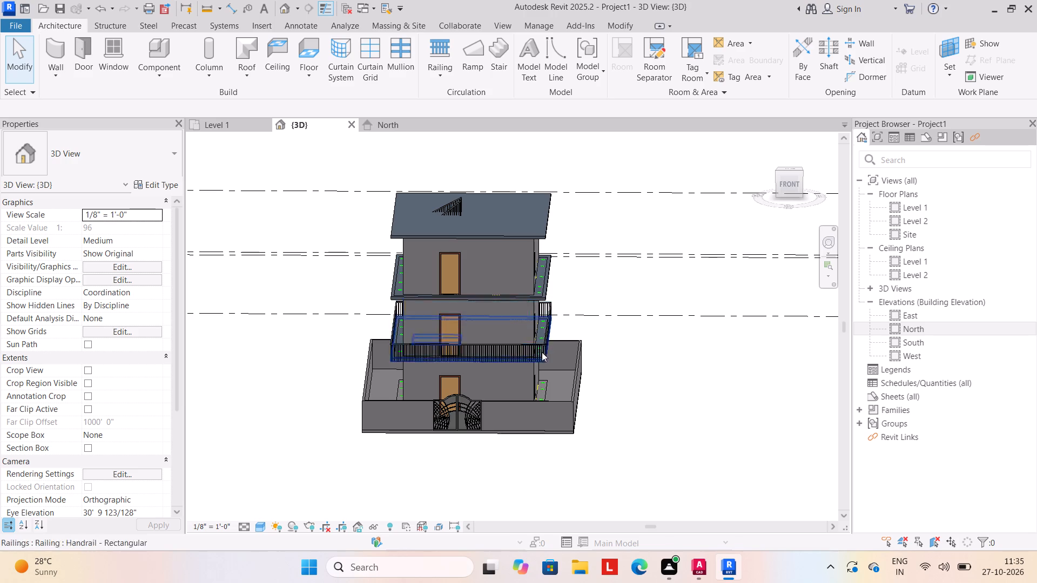
pyautogui.scroll(4, 524, 342)
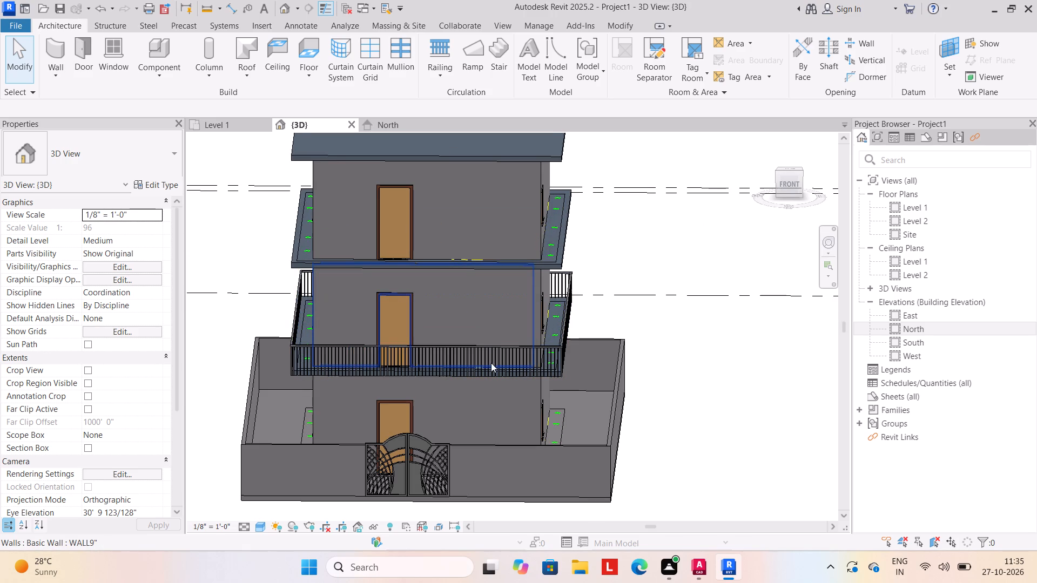
pyautogui.click(305, 356)
pyautogui.scroll(-2, 400, 314)
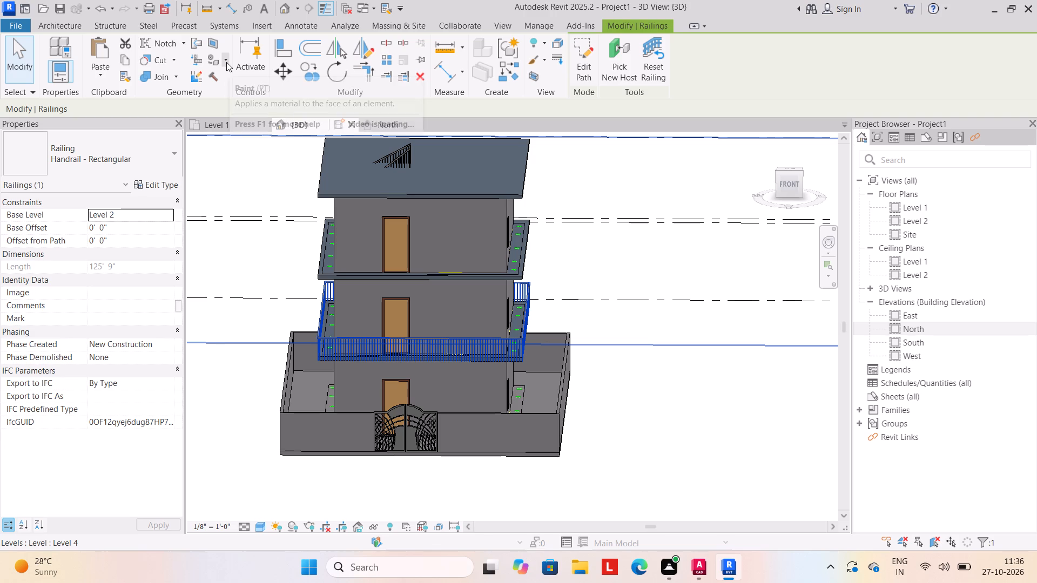
pyautogui.click(126, 59)
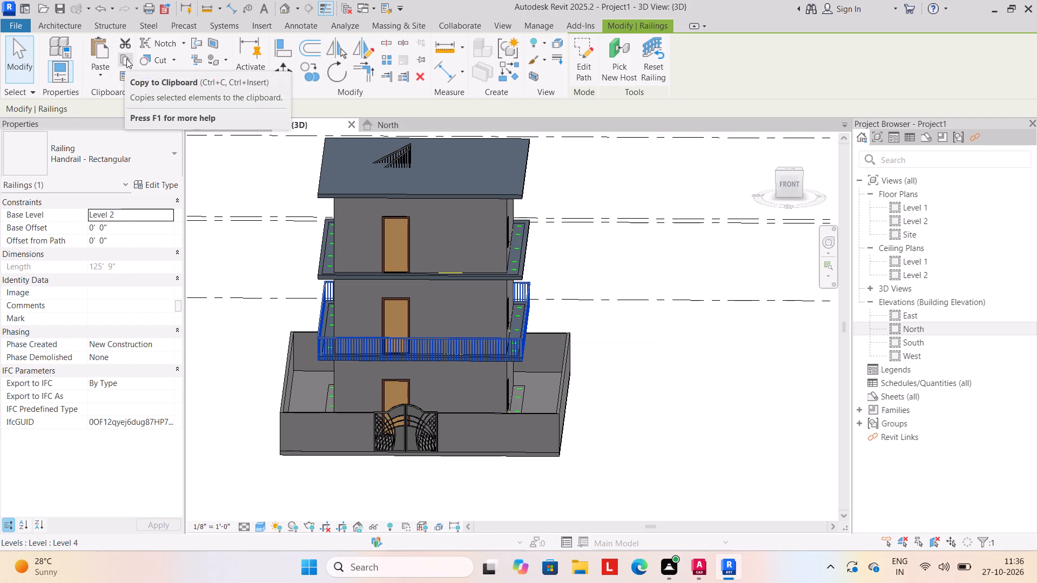
pyautogui.click(101, 80)
pyautogui.click(120, 124)
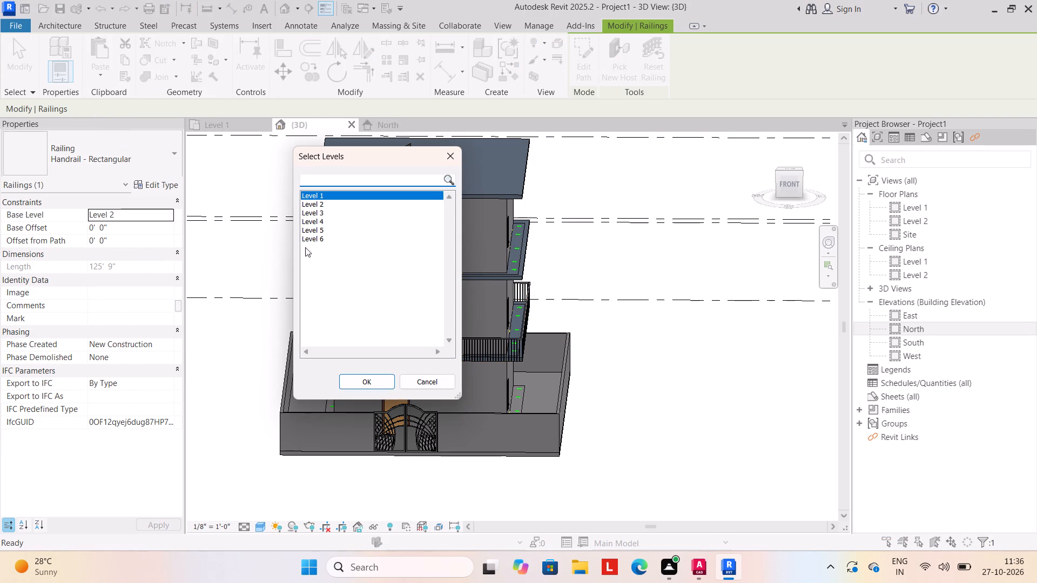
pyautogui.click(319, 219)
pyautogui.click(360, 379)
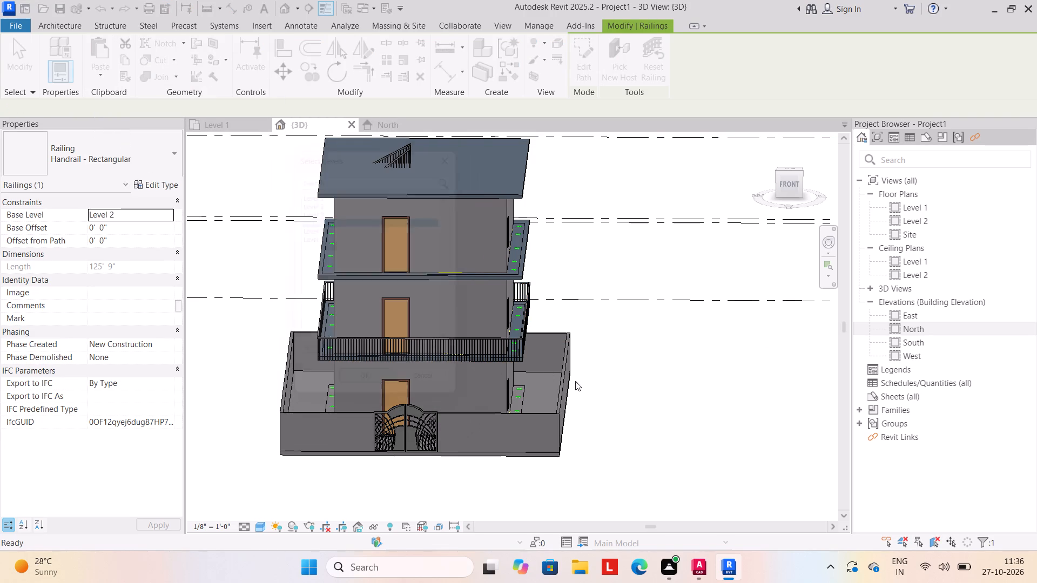
pyautogui.click(646, 390)
pyautogui.press('Escape')
pyautogui.scroll(-3, 621, 374)
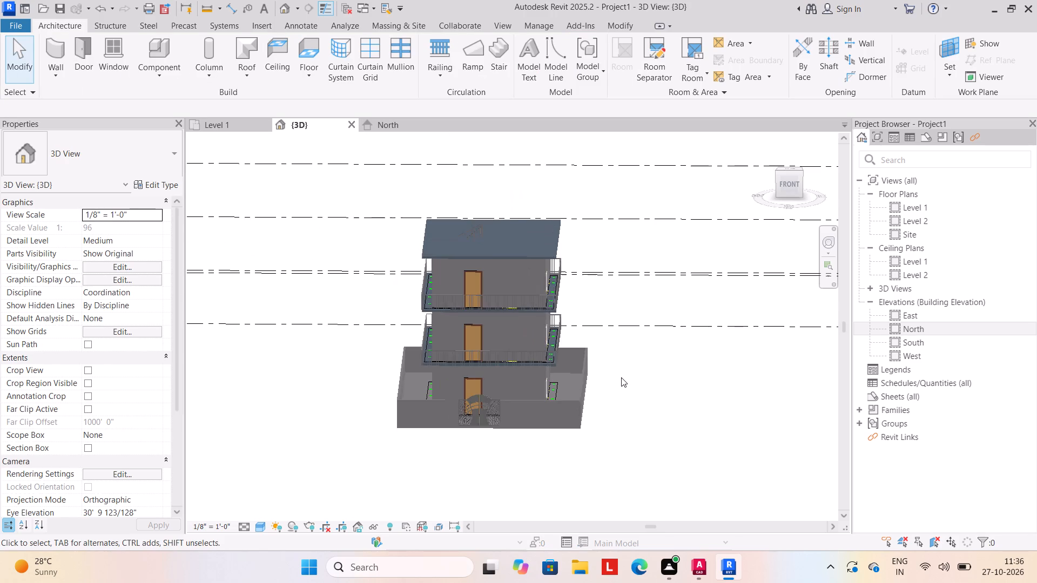
pyautogui.press('Escape')
pyautogui.keyDown('shift'); pyautogui.moveTo(408, 387); pyautogui.dragTo(407, 368, button='middle'); pyautogui.keyUp('shift')
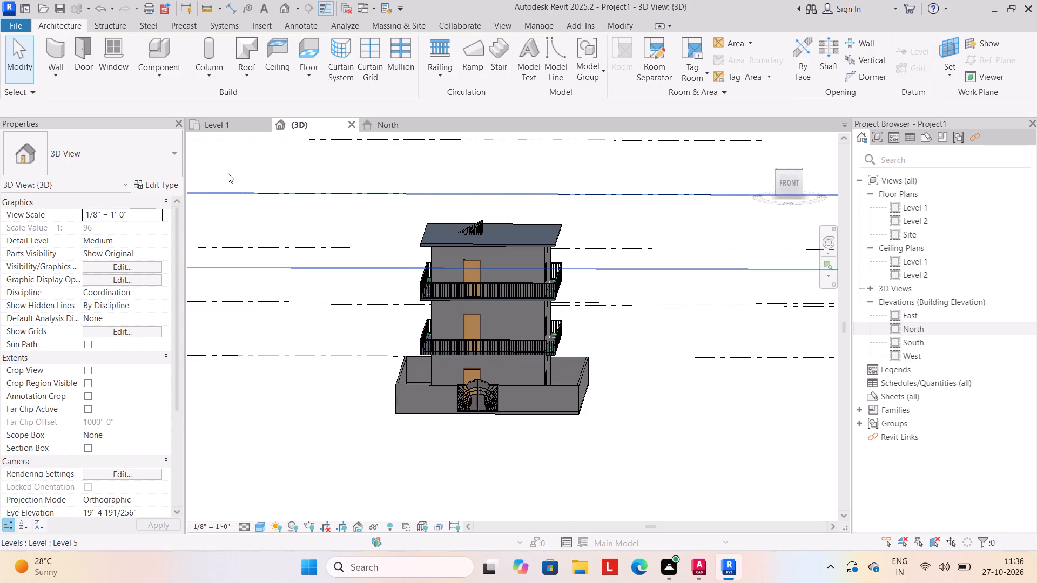
# In the Level 1 plan, draw a rectangular WALL4.5" parapet offset 2' outside the house walls, with base Level 5 and height 4'.
pyautogui.click(233, 128)
pyautogui.scroll(-4, 405, 345)
pyautogui.moveTo(388, 351); pyautogui.dragTo(469, 318, button='middle')
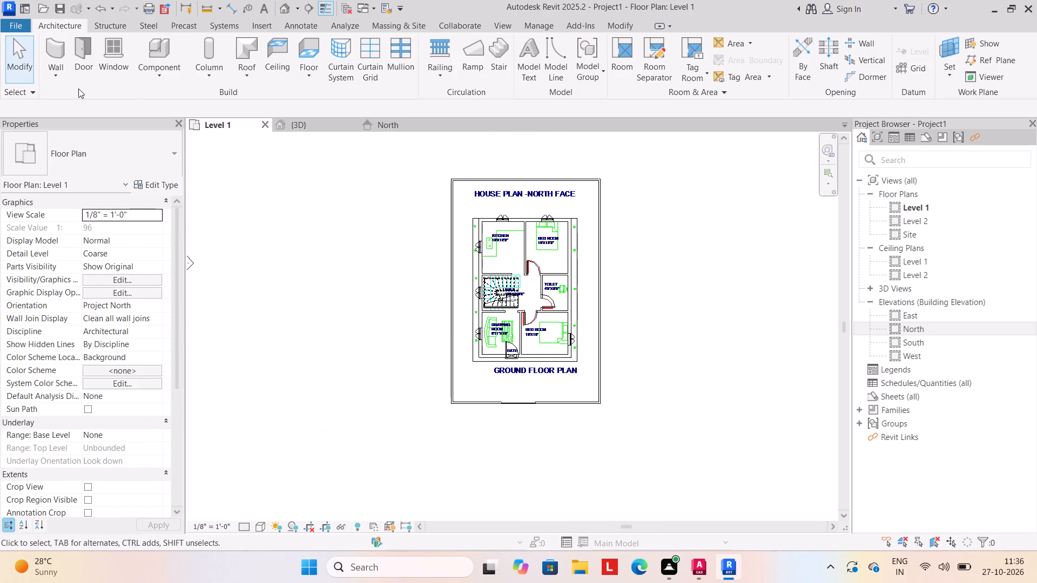
pyautogui.click(54, 78)
pyautogui.click(64, 103)
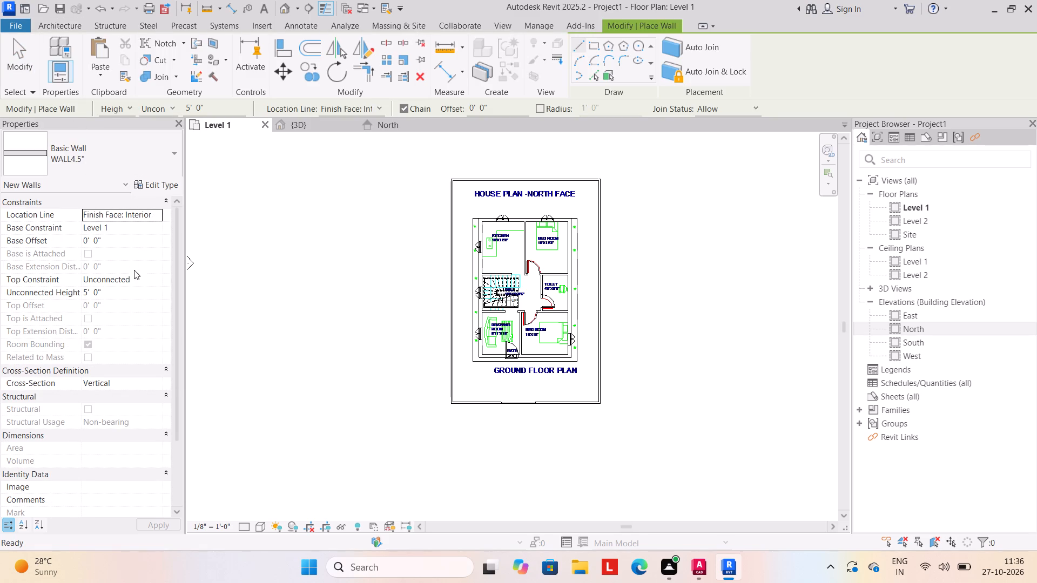
pyautogui.click(131, 297)
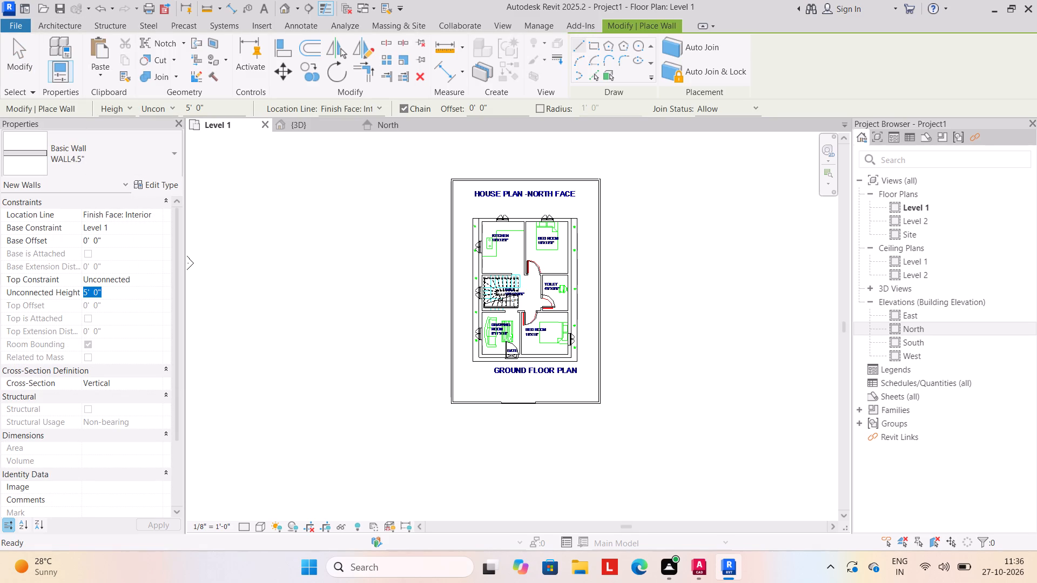
pyautogui.write("4'")
pyautogui.press('Return')
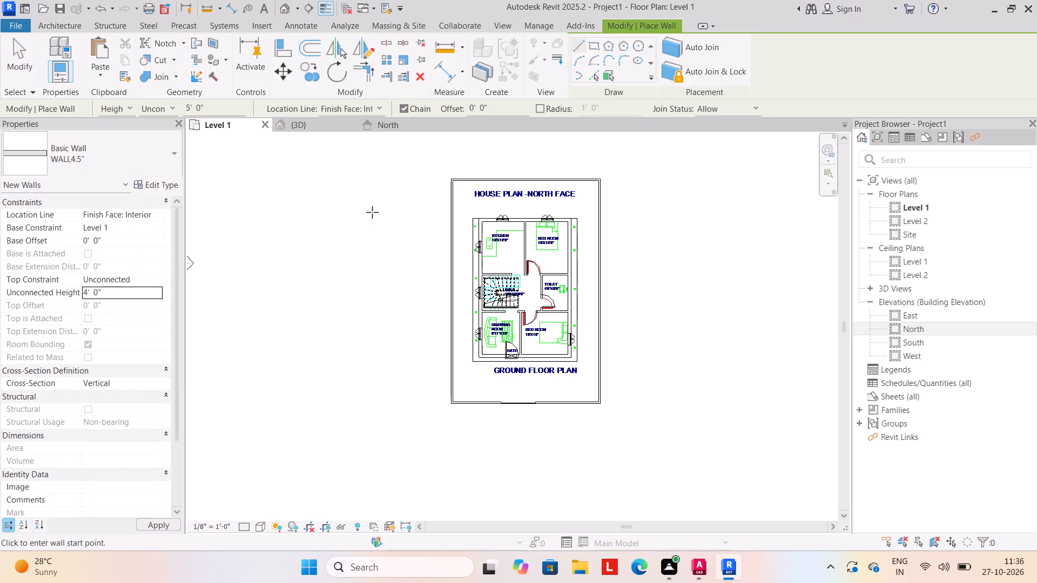
pyautogui.click(596, 48)
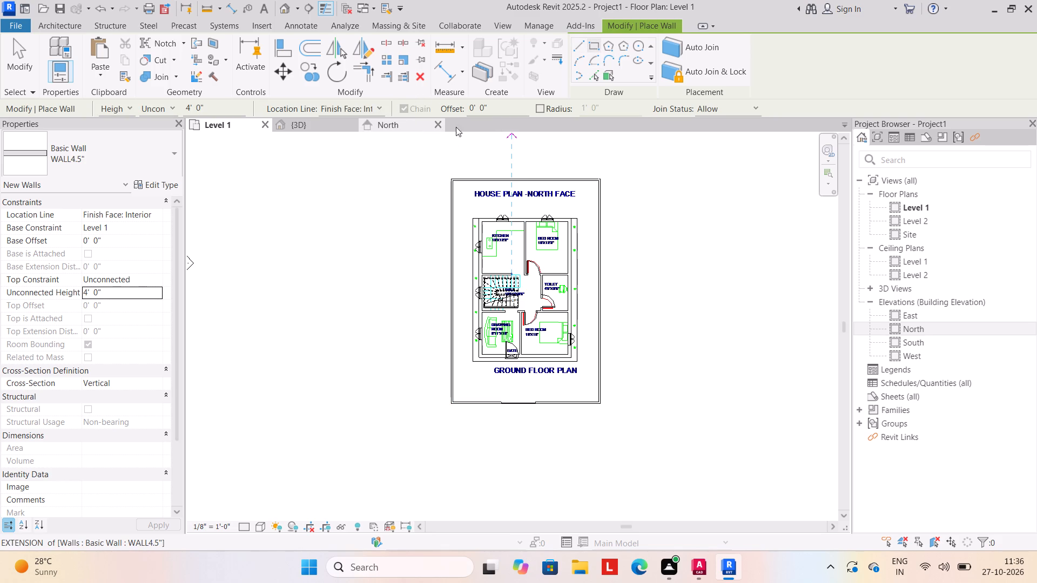
pyautogui.click(591, 48)
pyautogui.click(500, 105)
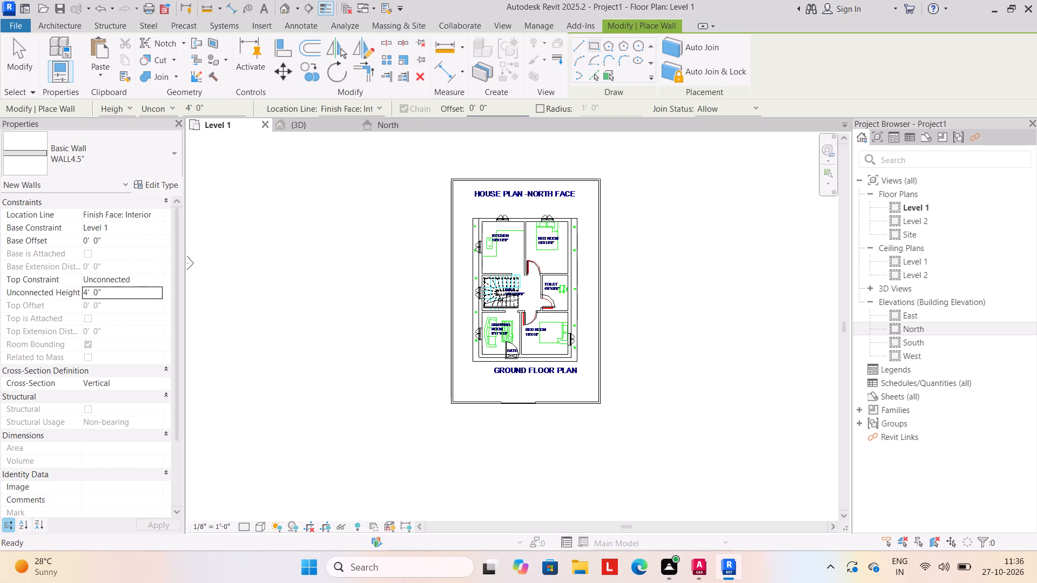
pyautogui.press('BackSpace')
pyautogui.press('BackSpace')
pyautogui.press('BackSpace')
pyautogui.press('BackSpace')
pyautogui.press('BackSpace')
pyautogui.press('BackSpace')
pyautogui.press('BackSpace')
pyautogui.press('BackSpace')
pyautogui.press('BackSpace')
pyautogui.press('BackSpace')
pyautogui.press('BackSpace')
pyautogui.write("2'")
pyautogui.press('Return')
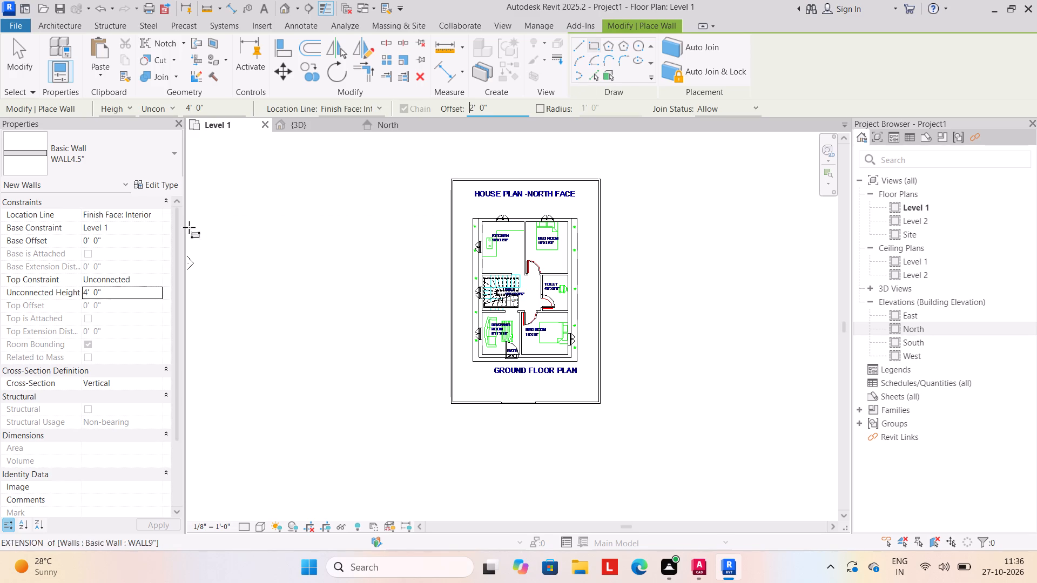
pyautogui.click(158, 231)
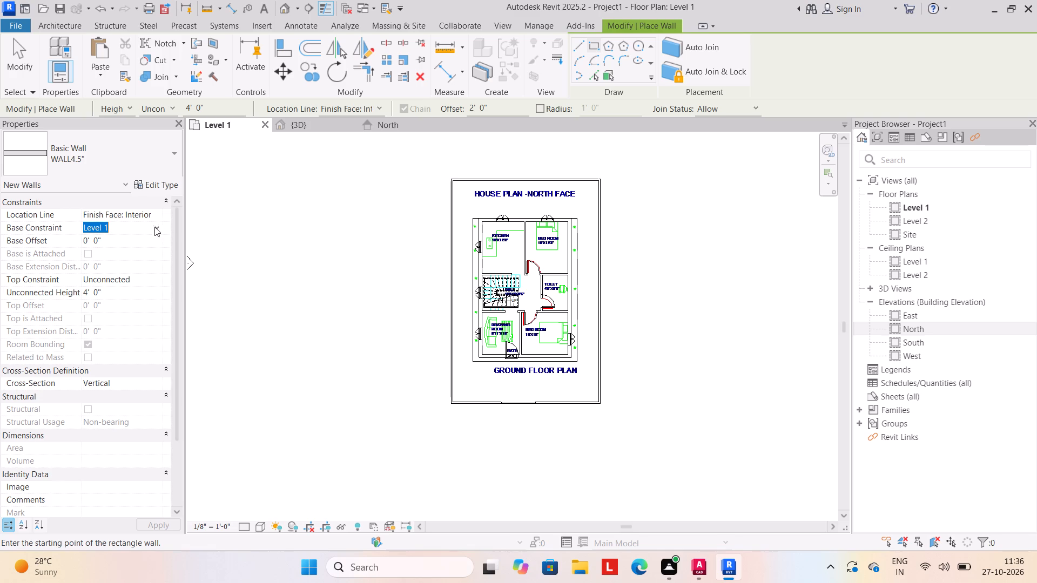
pyautogui.click(154, 227)
pyautogui.click(105, 283)
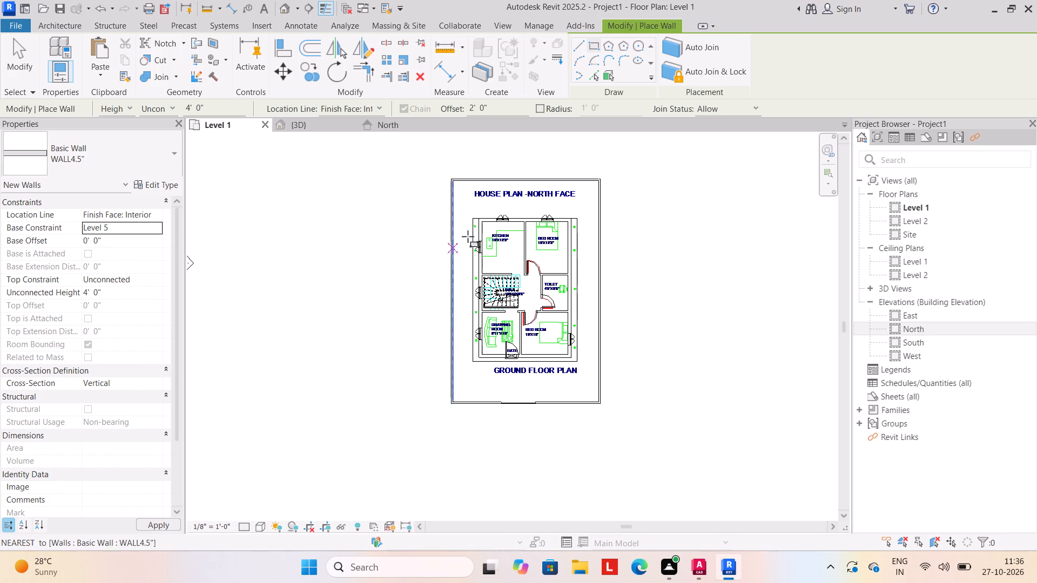
pyautogui.scroll(4, 548, 277)
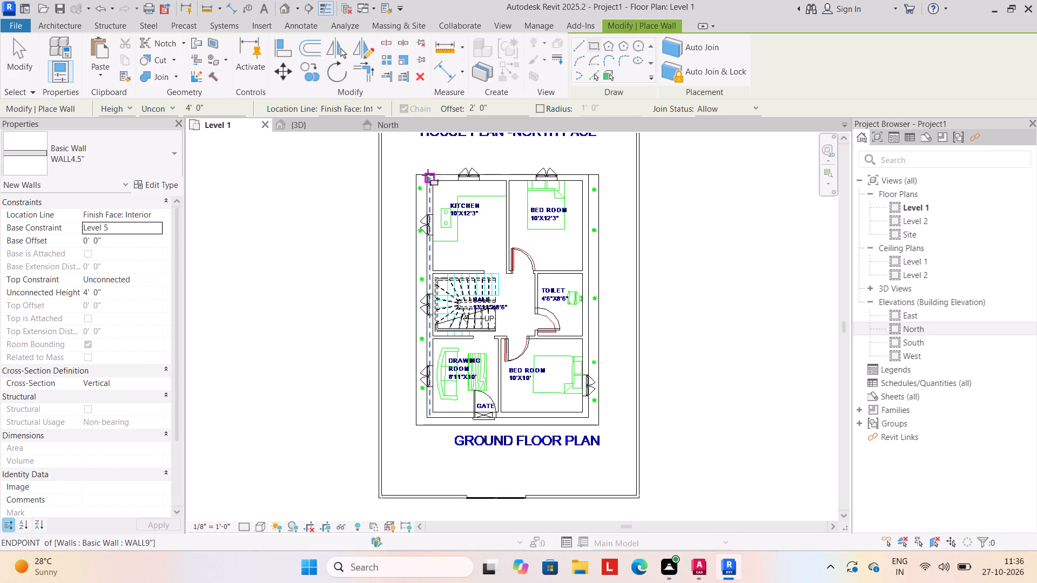
pyautogui.click(426, 174)
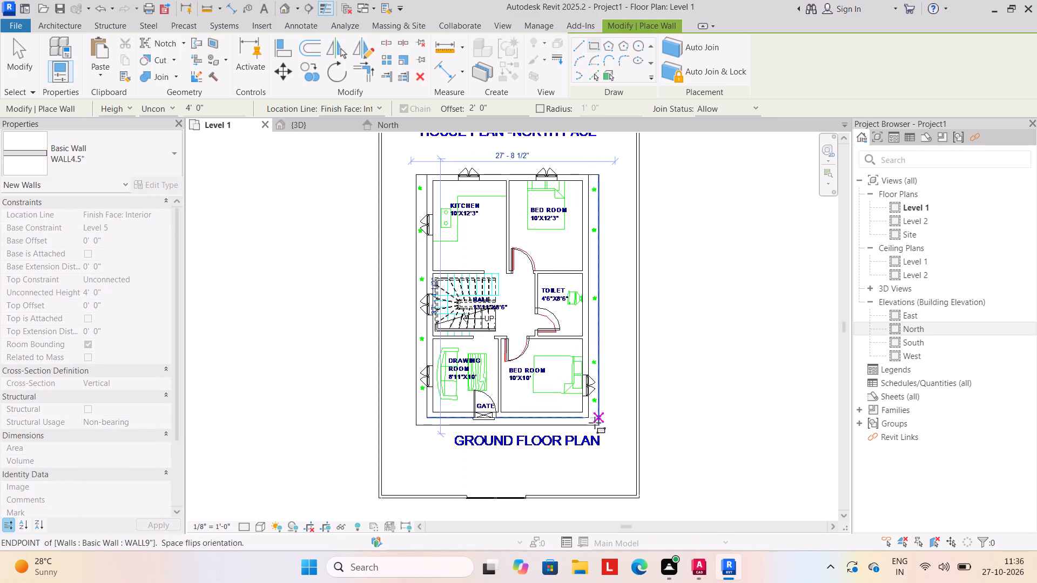
pyautogui.moveTo(592, 422); pyautogui.dragTo(597, 419)
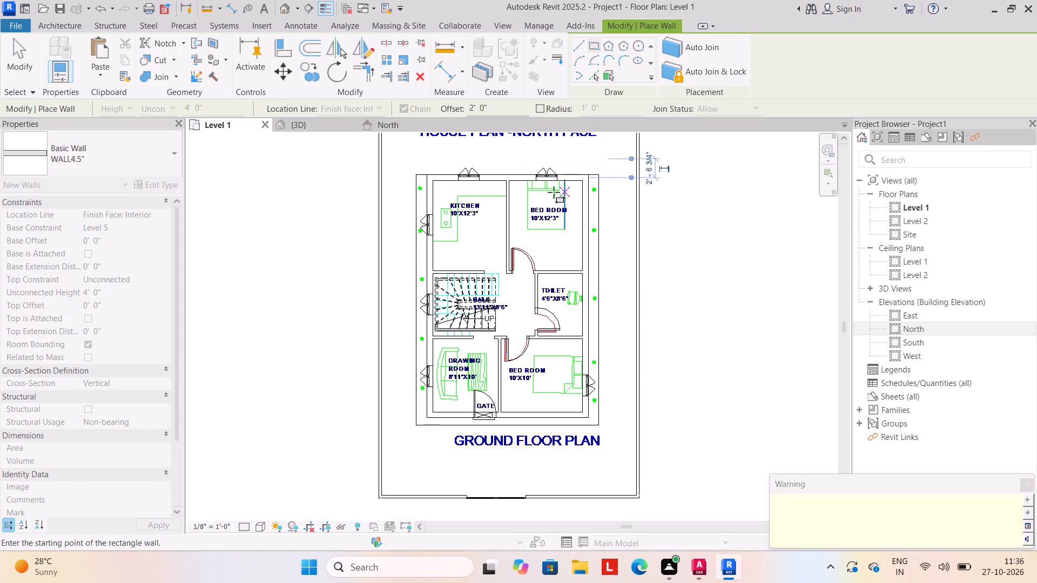
# Examine the rooftop parapet walls from several angles in the 3D view.
pyautogui.click(318, 124)
pyautogui.click(336, 403)
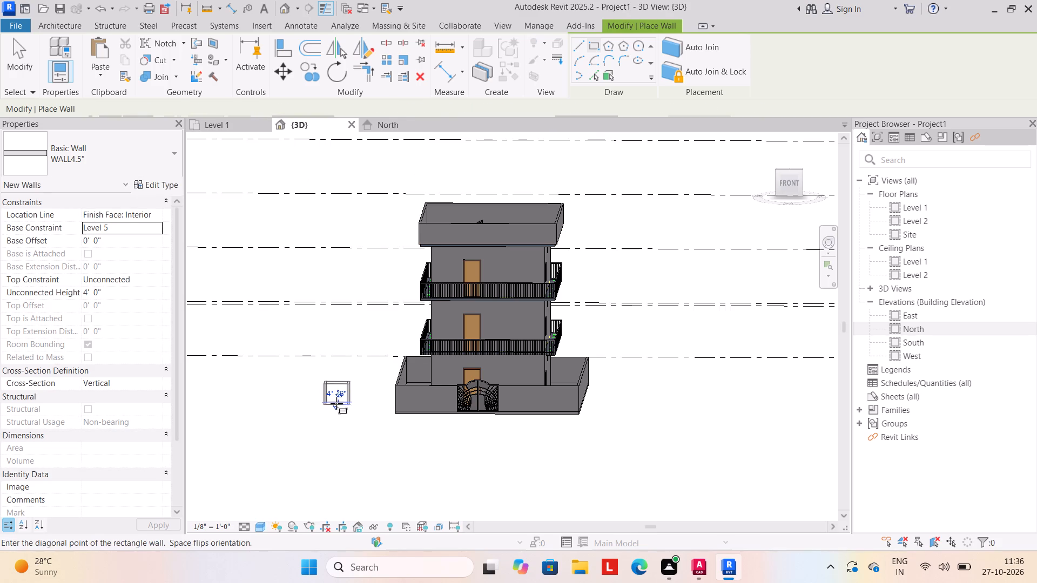
pyautogui.press('Escape')
pyautogui.press('Escape')
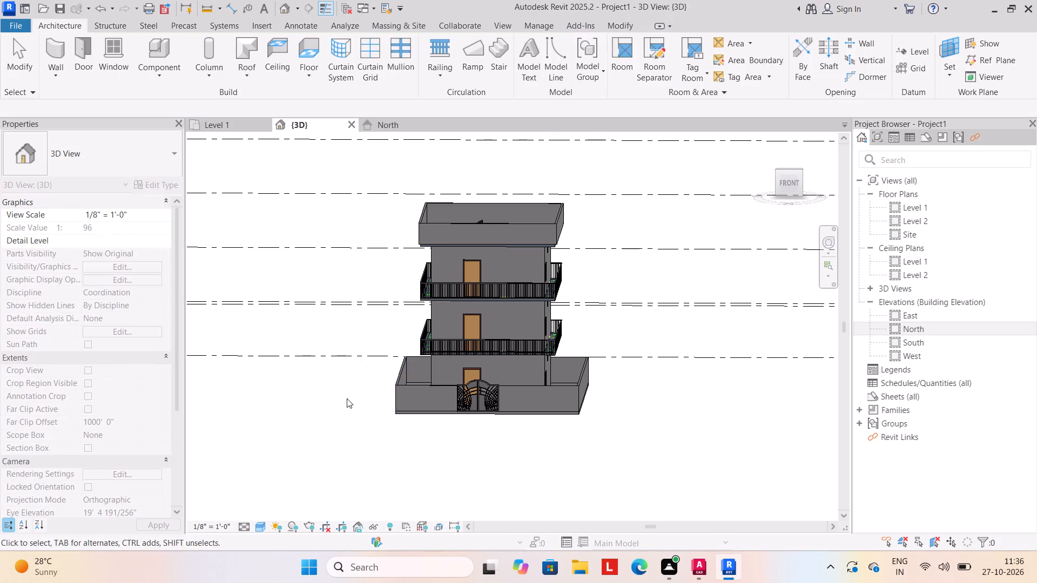
pyautogui.keyDown('shift'); pyautogui.moveTo(351, 388); pyautogui.dragTo(562, 377, button='middle'); pyautogui.keyUp('shift')
pyautogui.keyDown('shift'); pyautogui.moveTo(595, 421); pyautogui.dragTo(456, 426, button='middle'); pyautogui.keyUp('shift')
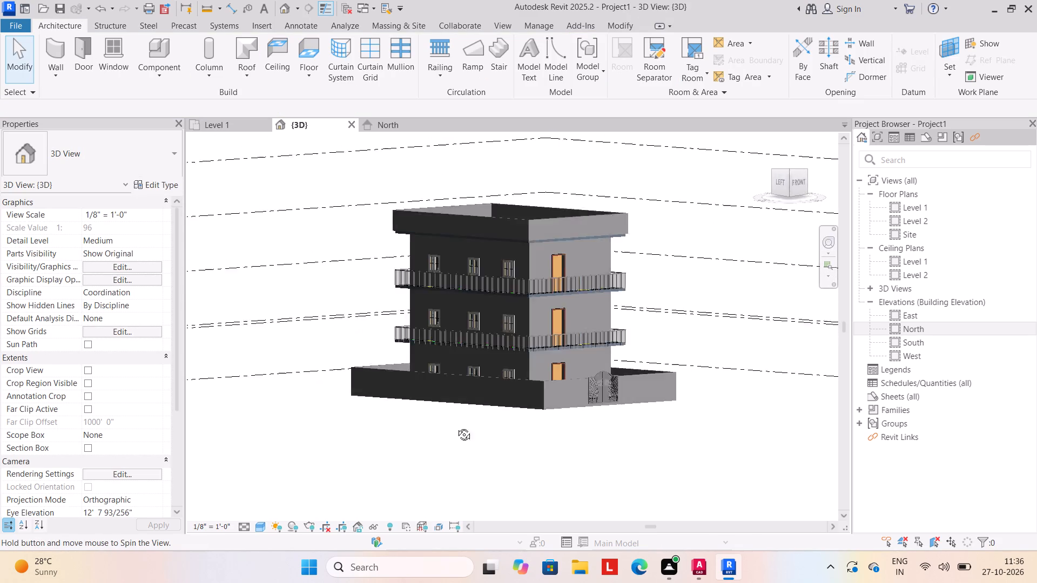
pyautogui.keyDown('shift'); pyautogui.moveTo(456, 426); pyautogui.dragTo(401, 459, button='middle'); pyautogui.keyUp('shift')
pyautogui.keyDown('shift'); pyautogui.moveTo(463, 477); pyautogui.dragTo(440, 473, button='middle'); pyautogui.keyUp('shift')
# In the Level 1 plan, create a rectangular shaft opening about 7' 6" wide over the staircase, with base constraint Level 5.
pyautogui.click(231, 124)
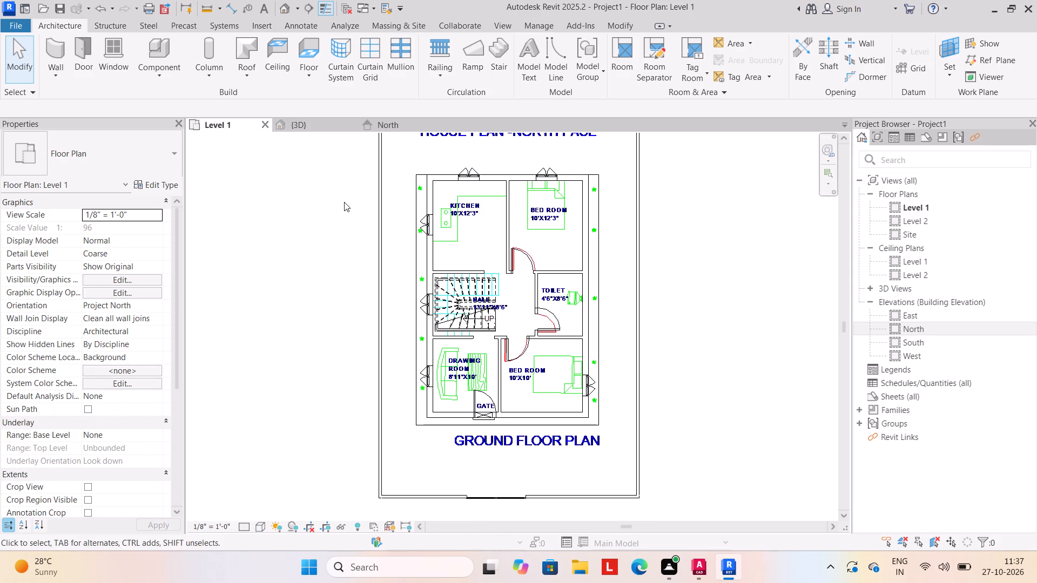
pyautogui.click(835, 42)
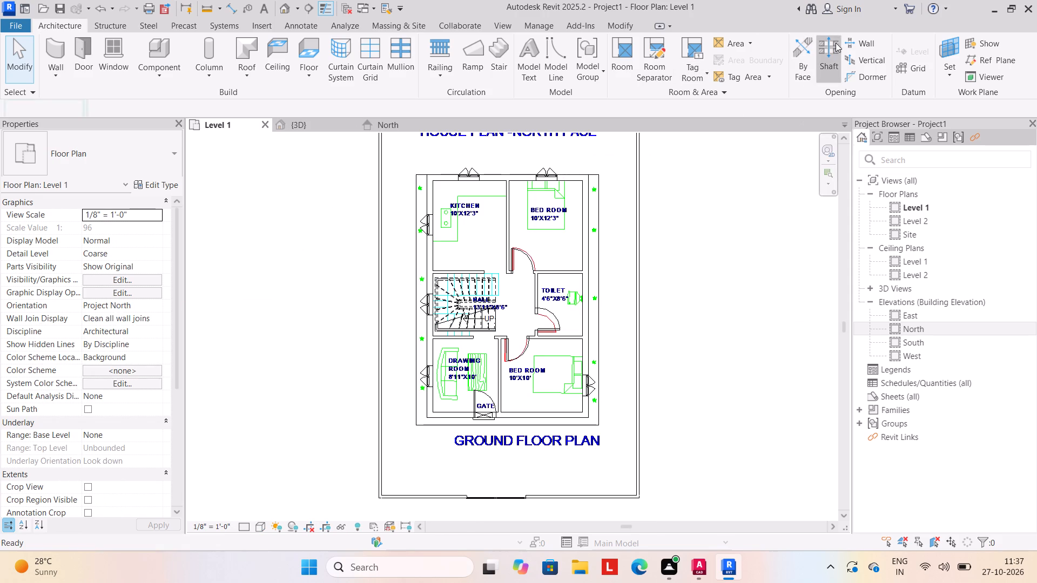
pyautogui.click(169, 214)
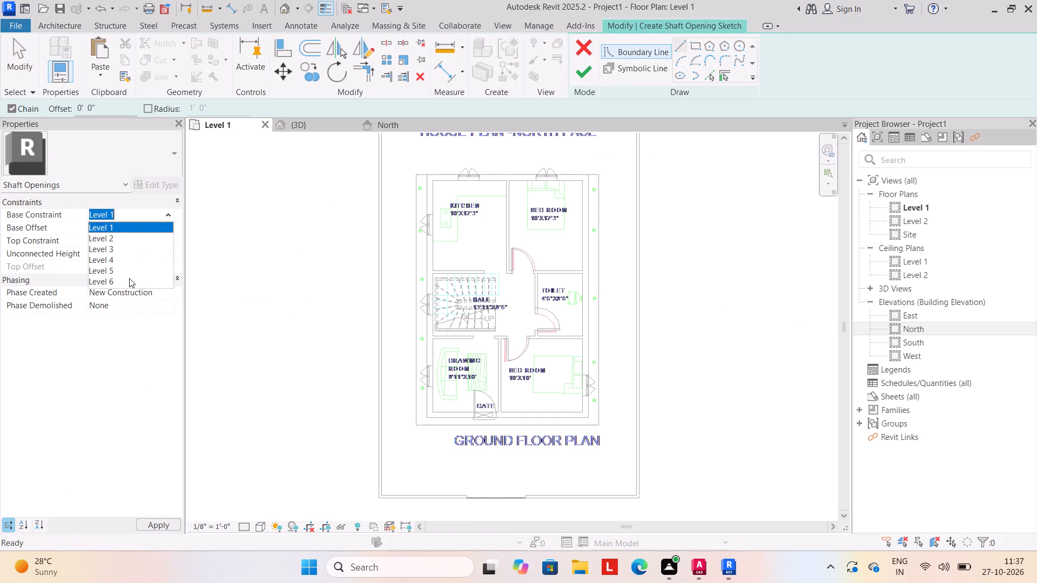
pyautogui.click(129, 276)
pyautogui.click(168, 216)
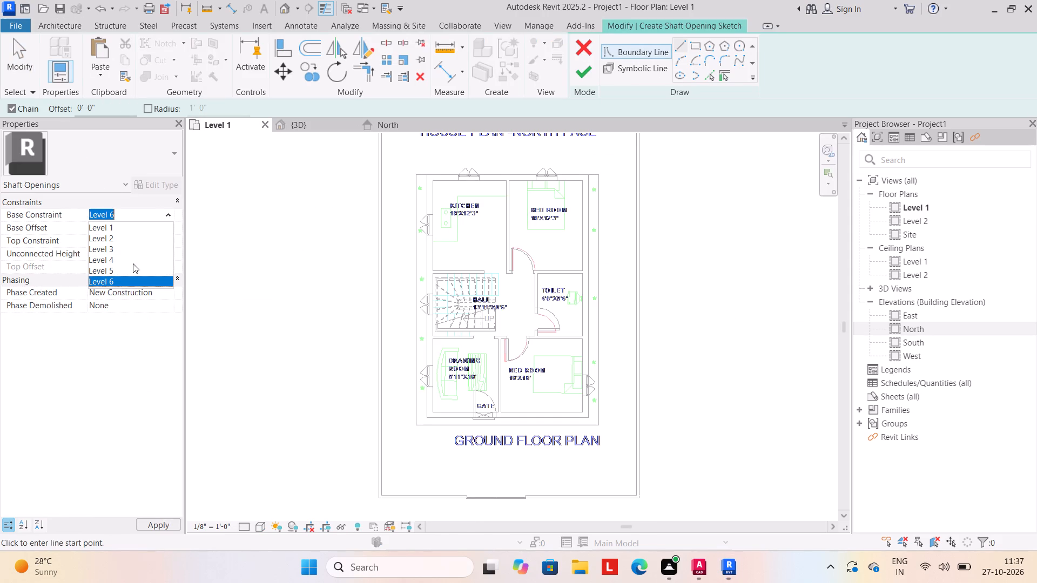
pyautogui.click(122, 271)
pyautogui.scroll(3, 467, 328)
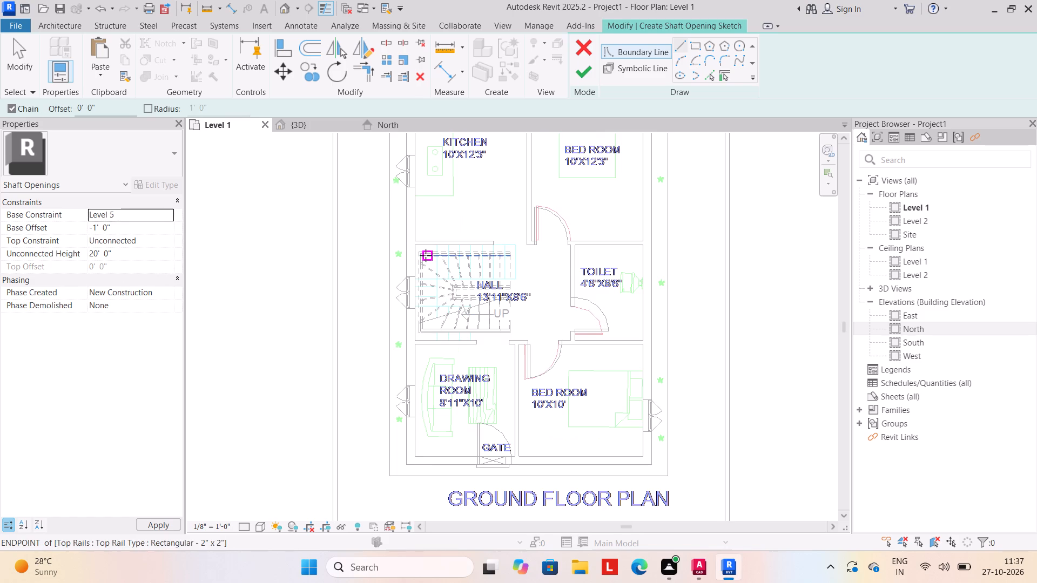
pyautogui.click(419, 254)
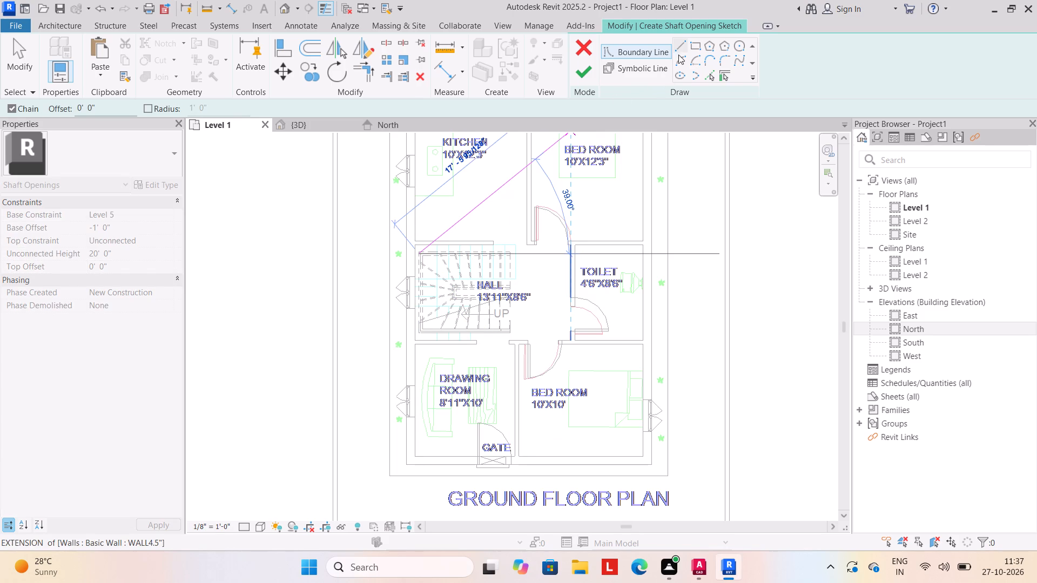
pyautogui.click(694, 44)
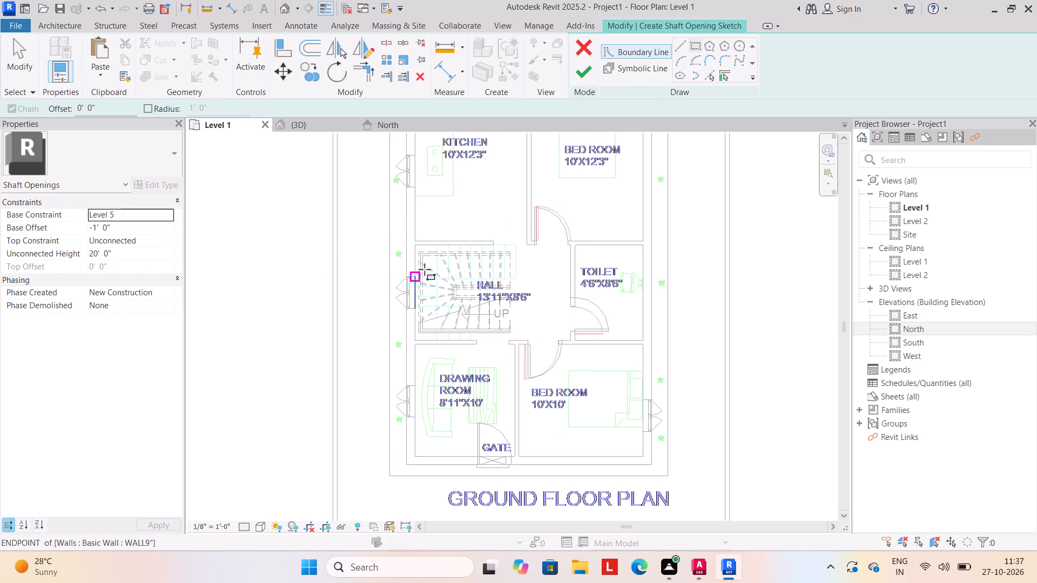
pyautogui.click(421, 256)
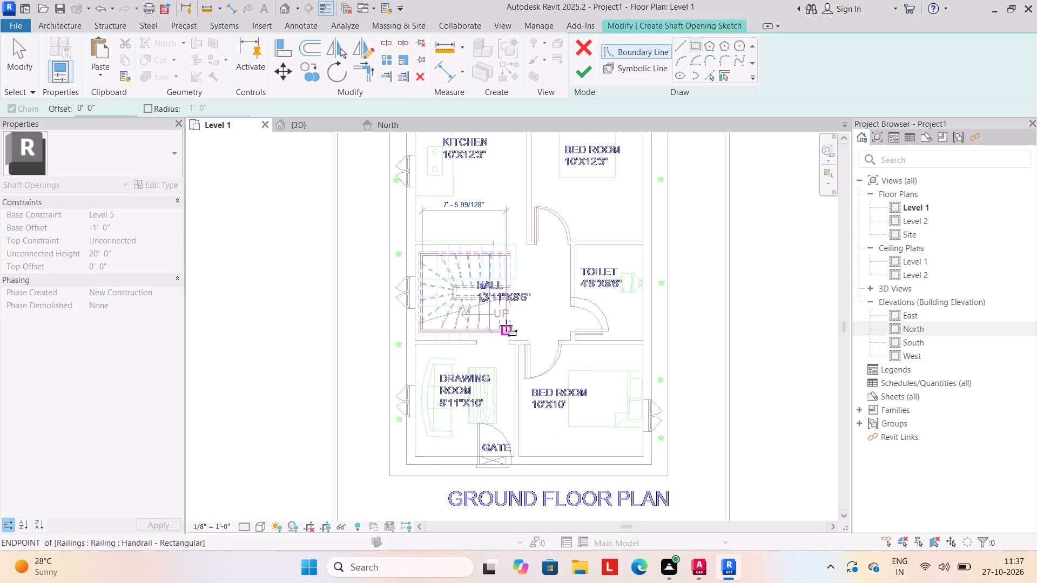
pyautogui.click(506, 326)
pyautogui.click(587, 77)
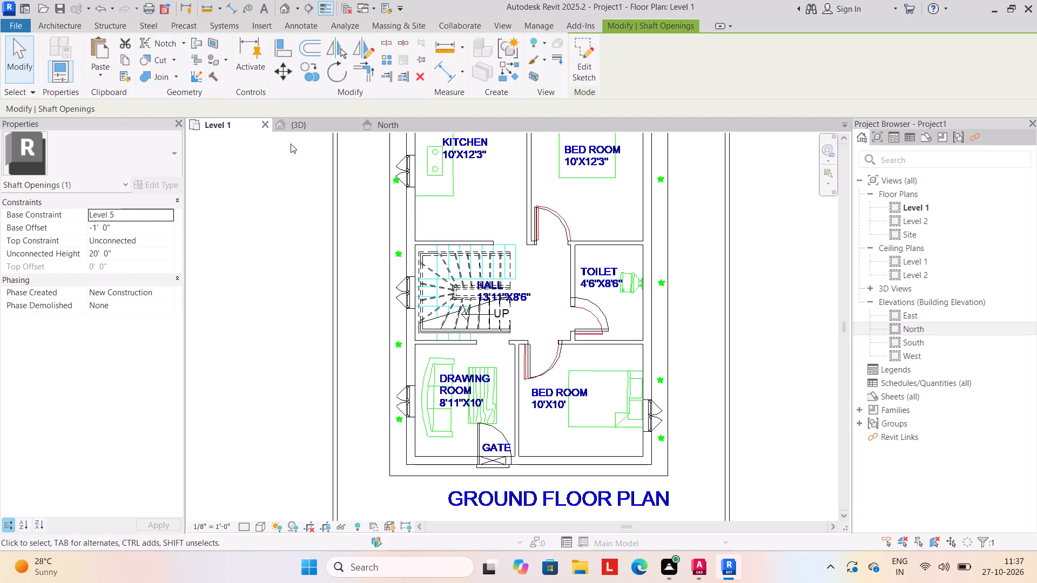
# Examine the stair opening in the roof slab and the whole building from several angles in the 3D view.
pyautogui.click(295, 125)
pyautogui.click(240, 360)
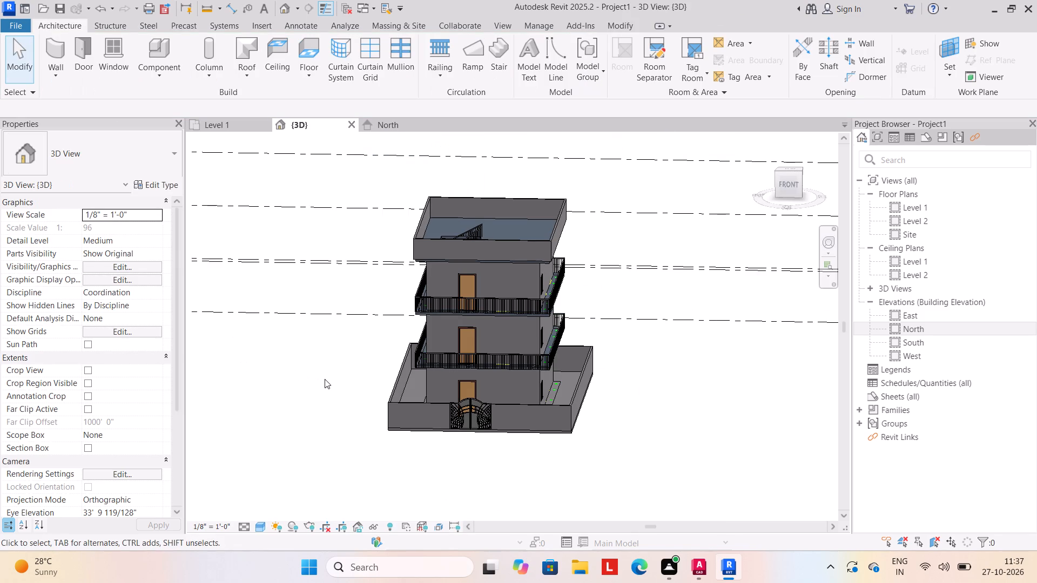
pyautogui.keyDown('shift'); pyautogui.moveTo(325, 374); pyautogui.dragTo(322, 403, button='middle'); pyautogui.keyUp('shift')
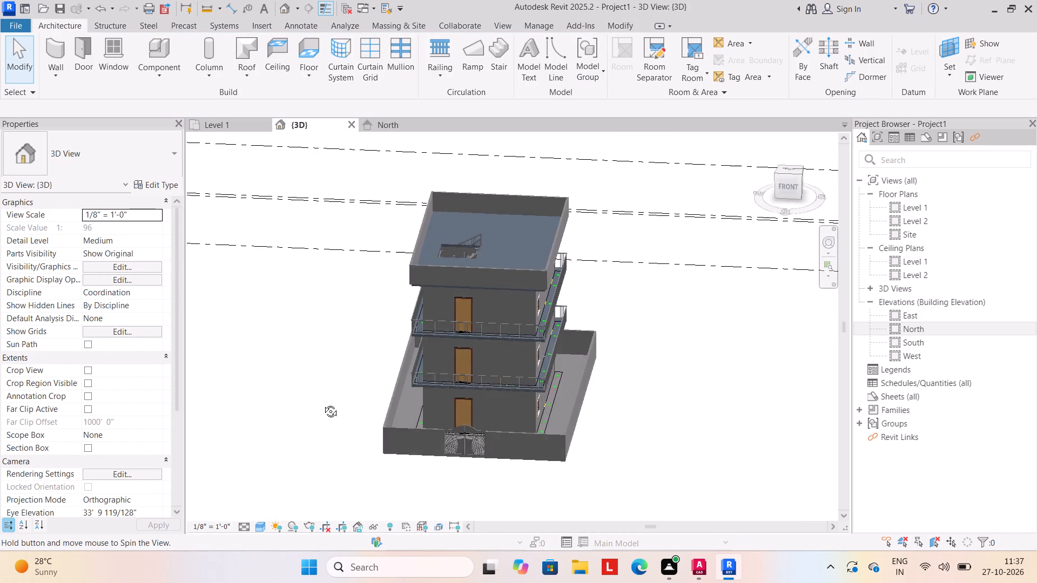
pyautogui.keyDown('shift'); pyautogui.moveTo(322, 403); pyautogui.dragTo(324, 398, button='middle'); pyautogui.keyUp('shift')
pyautogui.scroll(1, 338, 410)
pyautogui.keyDown('shift'); pyautogui.moveTo(339, 410); pyautogui.dragTo(353, 383, button='middle'); pyautogui.keyUp('shift')
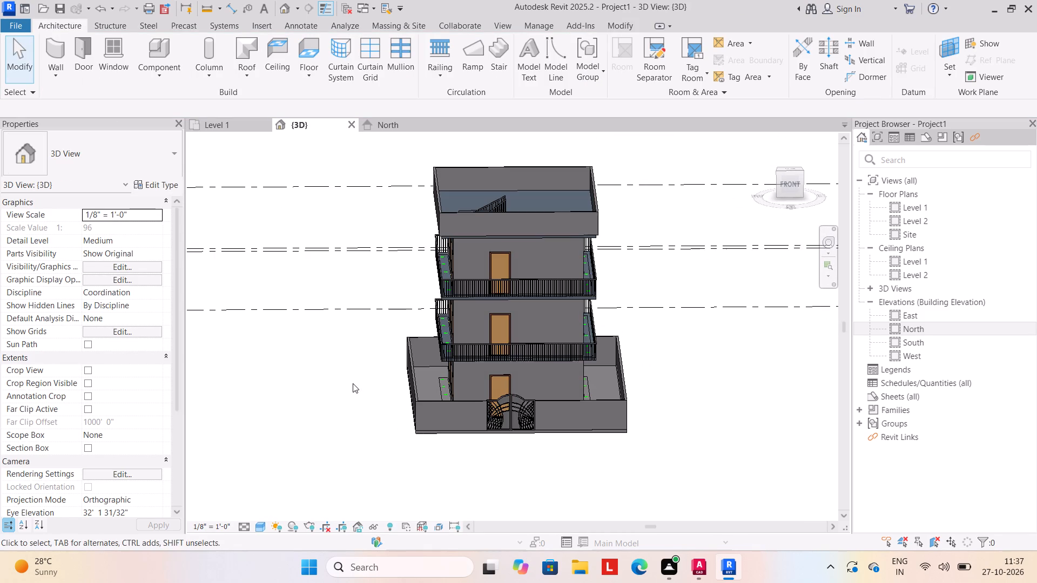
pyautogui.moveTo(337, 394); pyautogui.dragTo(314, 399, button='middle')
pyautogui.scroll(-1, 316, 395)
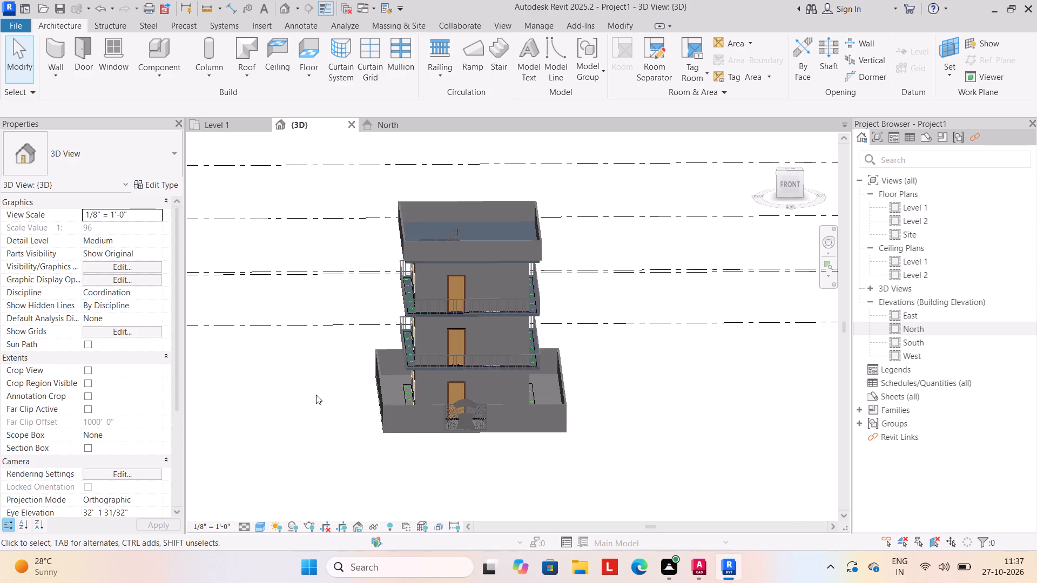
pyautogui.keyDown('shift'); pyautogui.moveTo(317, 396); pyautogui.dragTo(317, 379, button='middle'); pyautogui.keyUp('shift')
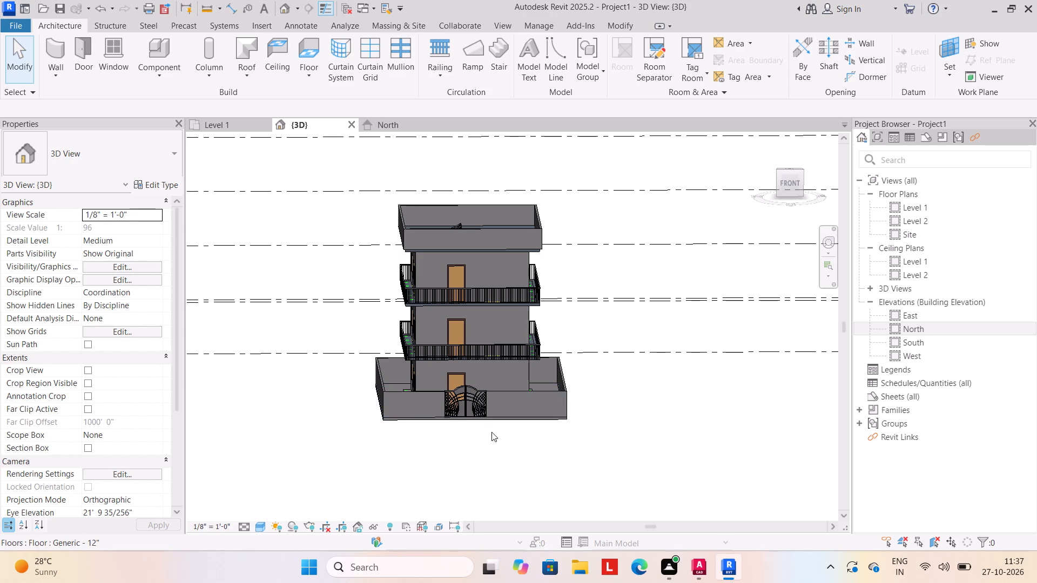
pyautogui.keyDown('shift'); pyautogui.moveTo(443, 444); pyautogui.dragTo(437, 450, button='middle'); pyautogui.keyUp('shift')
pyautogui.keyDown('shift'); pyautogui.middleClick(455, 434); pyautogui.keyUp('shift')
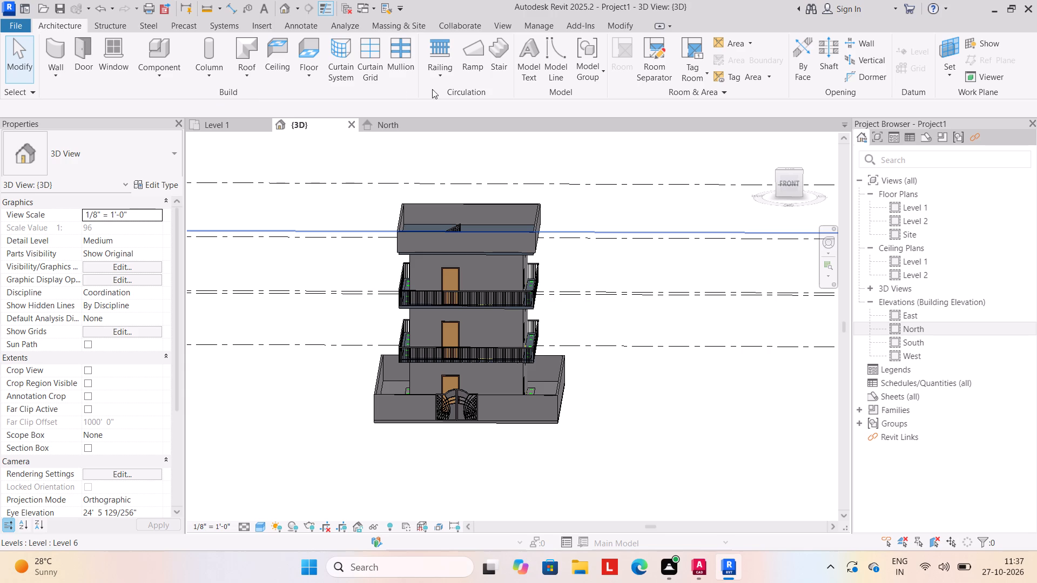
# Paint the front exterior wall faces of all three storeys with the Wood Planks material.
pyautogui.click(627, 23)
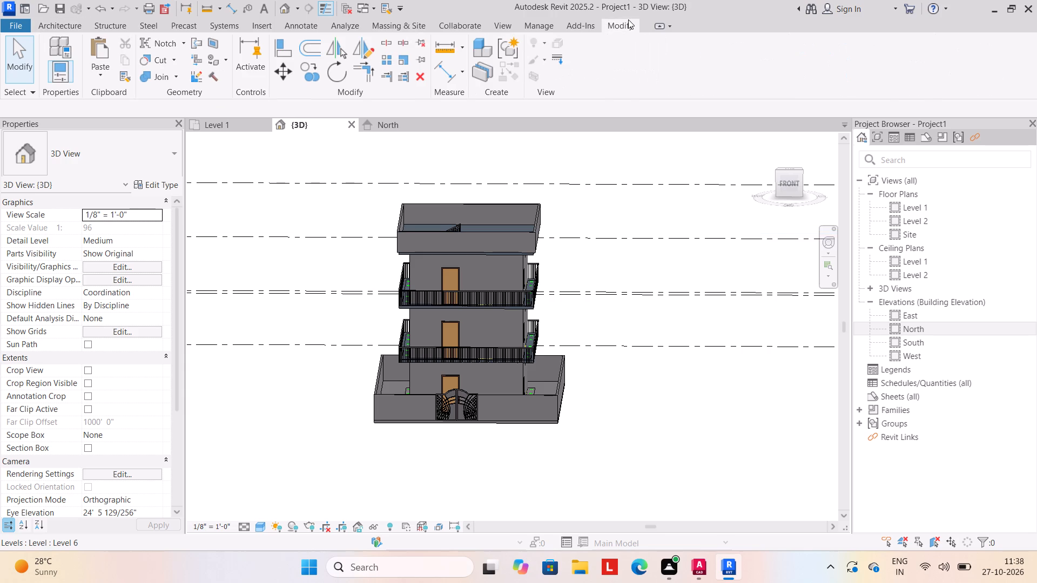
pyautogui.click(224, 65)
pyautogui.click(235, 80)
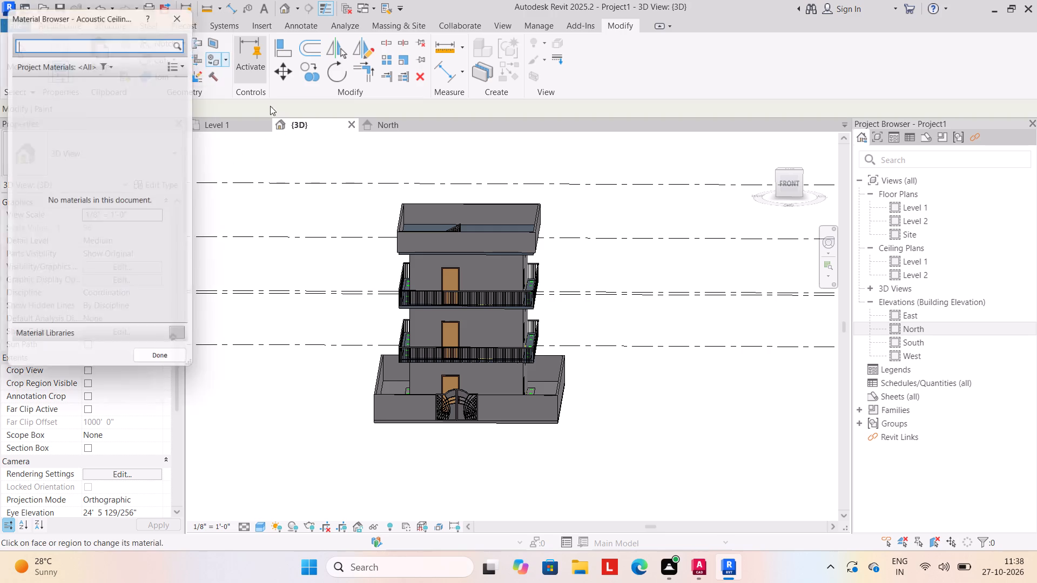
pyautogui.scroll(-13, 69, 235)
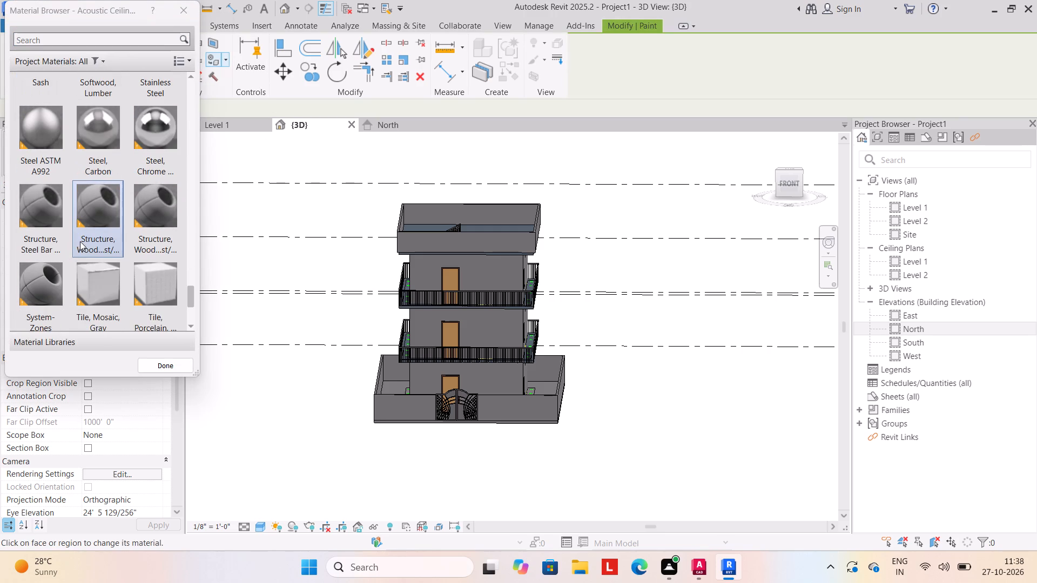
pyautogui.scroll(3, 81, 241)
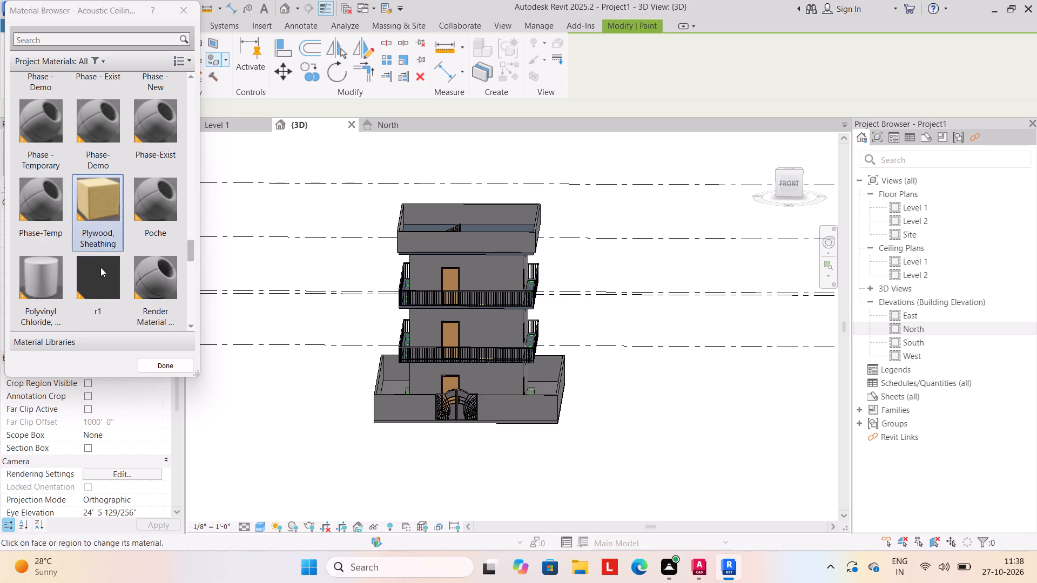
pyautogui.scroll(-13, 101, 266)
pyautogui.click(103, 269)
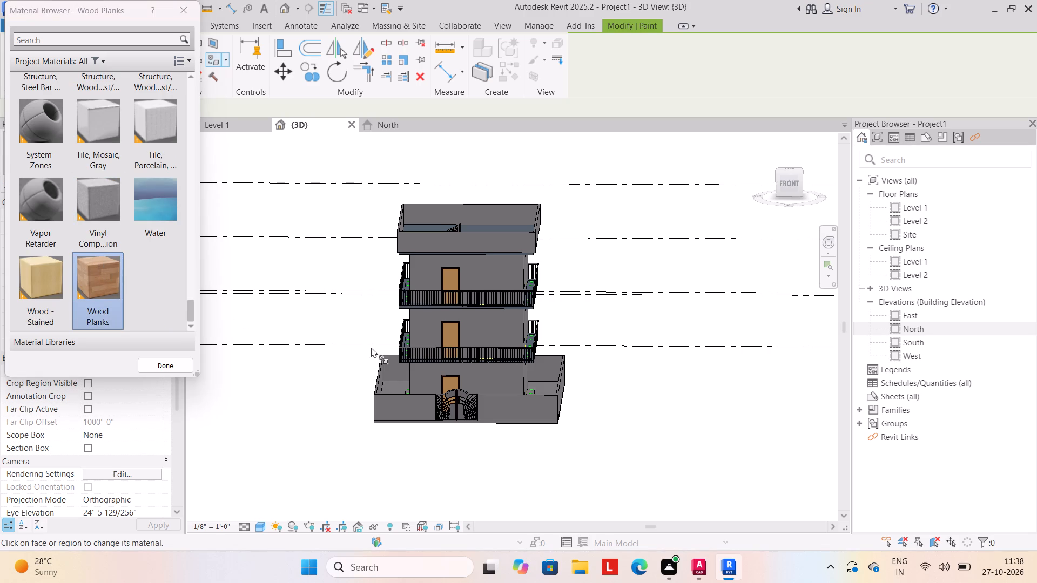
pyautogui.click(417, 368)
pyautogui.click(420, 373)
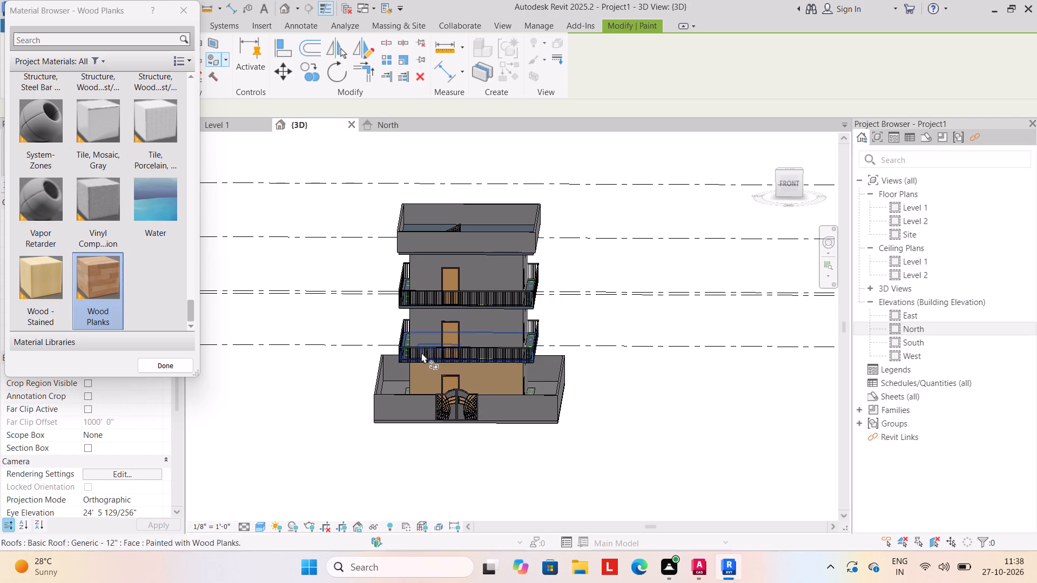
pyautogui.click(422, 329)
pyautogui.click(429, 268)
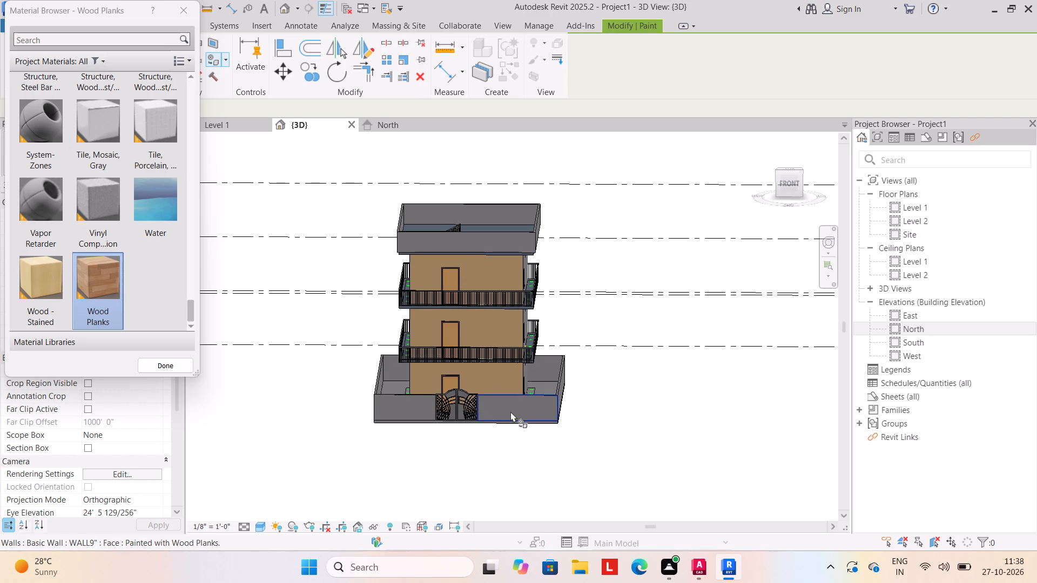
# Paint the house's right, back and left exterior wall faces on all three storeys with Wood Planks.
pyautogui.keyDown('shift'); pyautogui.moveTo(510, 411); pyautogui.dragTo(378, 412, button='middle'); pyautogui.keyUp('shift')
pyautogui.click(446, 373)
pyautogui.click(455, 327)
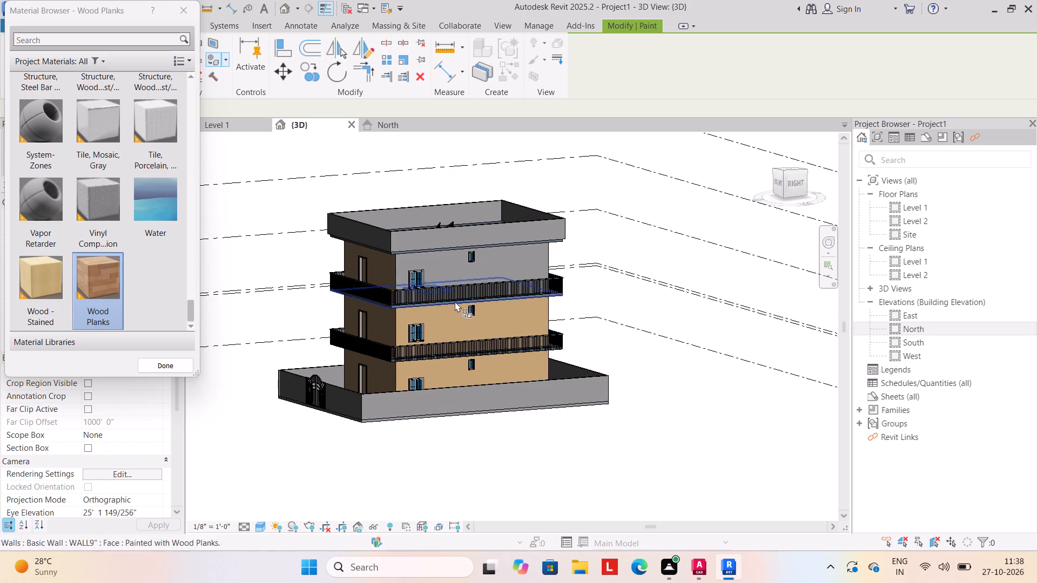
pyautogui.click(455, 280)
pyautogui.click(454, 272)
pyautogui.keyDown('shift'); pyautogui.moveTo(456, 331); pyautogui.dragTo(277, 329, button='middle'); pyautogui.keyUp('shift')
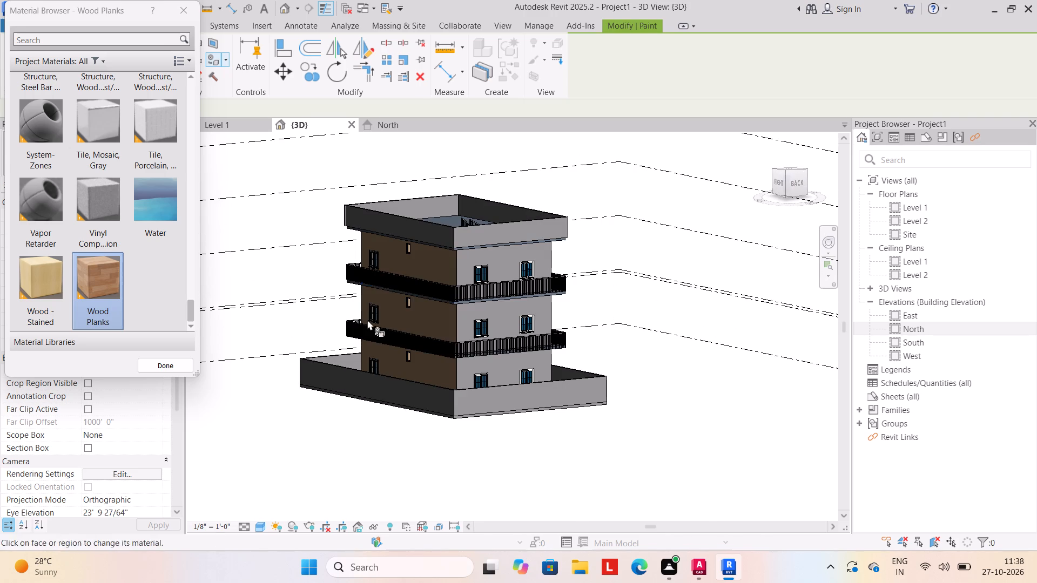
pyautogui.click(502, 364)
pyautogui.click(505, 321)
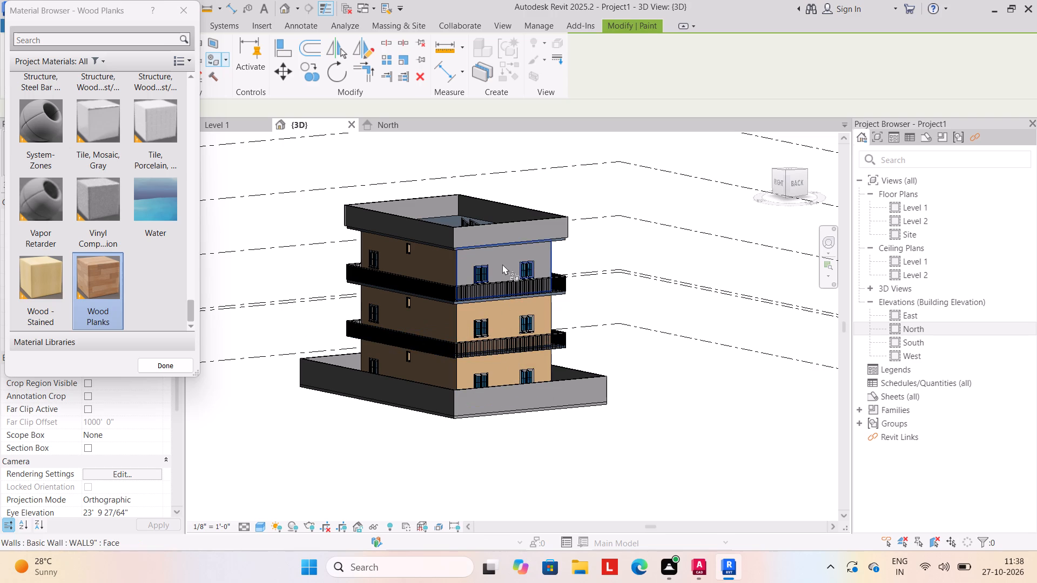
pyautogui.click(499, 252)
pyautogui.click(499, 266)
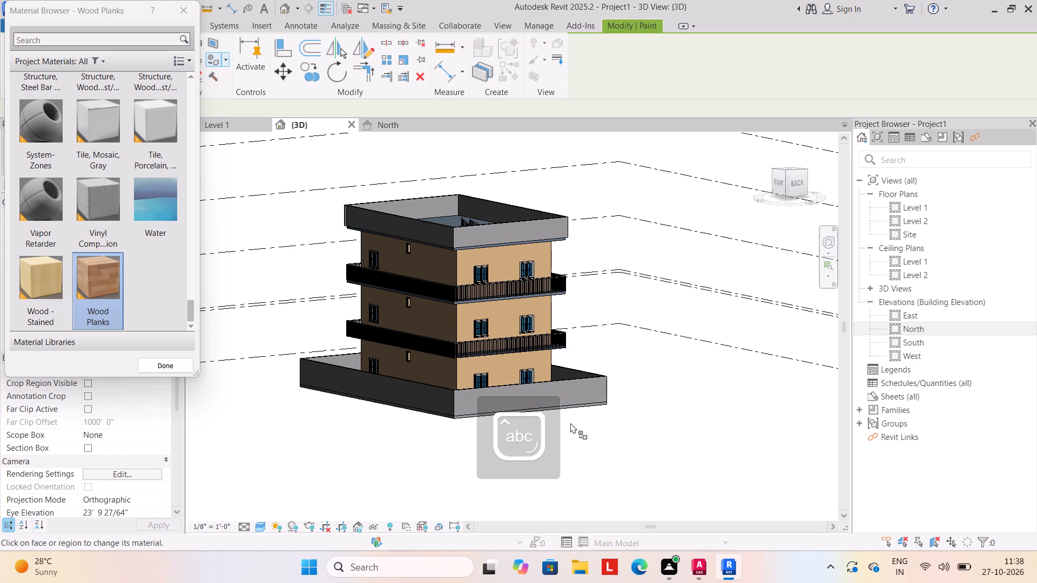
pyautogui.keyDown('shift'); pyautogui.moveTo(557, 436); pyautogui.dragTo(382, 440, button='middle'); pyautogui.keyUp('shift')
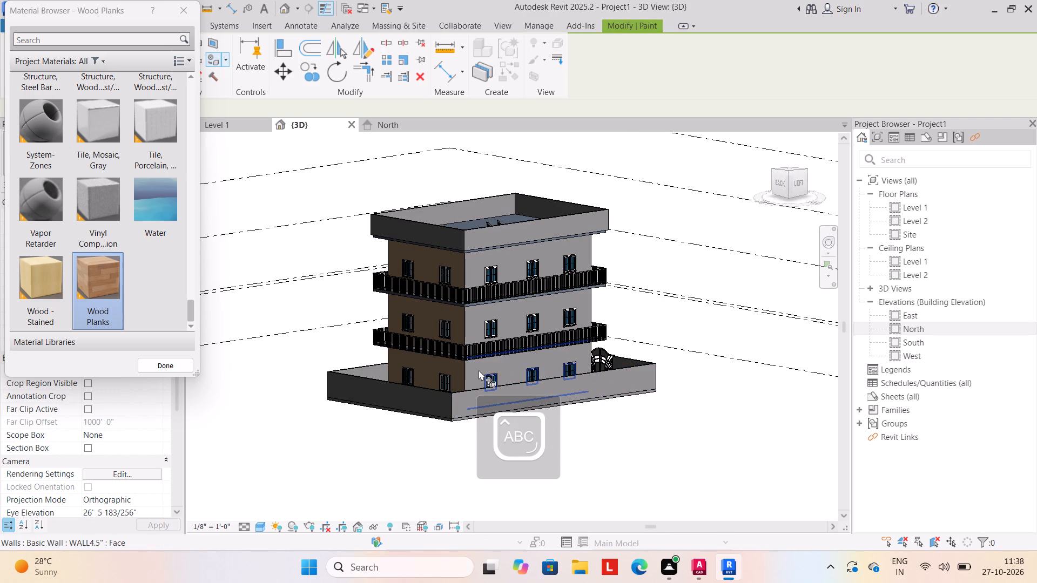
pyautogui.click(479, 370)
pyautogui.click(506, 314)
pyautogui.click(513, 261)
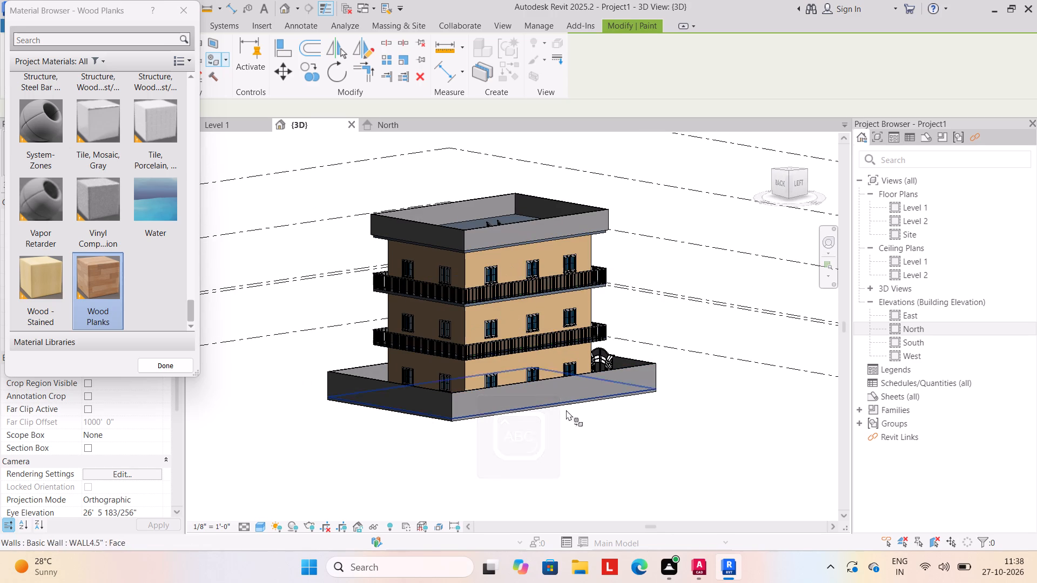
# Paint the front boundary wall's outer faces on both sides of the gate with the Brick, Common material.
pyautogui.keyDown('shift'); pyautogui.moveTo(565, 429); pyautogui.dragTo(302, 433, button='middle'); pyautogui.keyUp('shift')
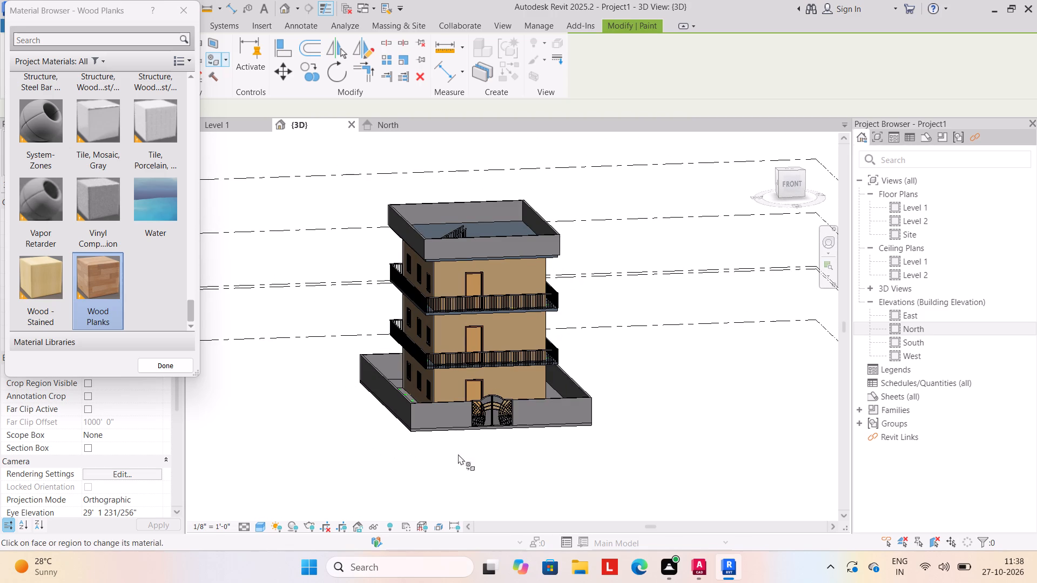
pyautogui.keyDown('shift'); pyautogui.scroll(1, 526, 458); pyautogui.keyUp('shift')
pyautogui.scroll(2, 158, 256)
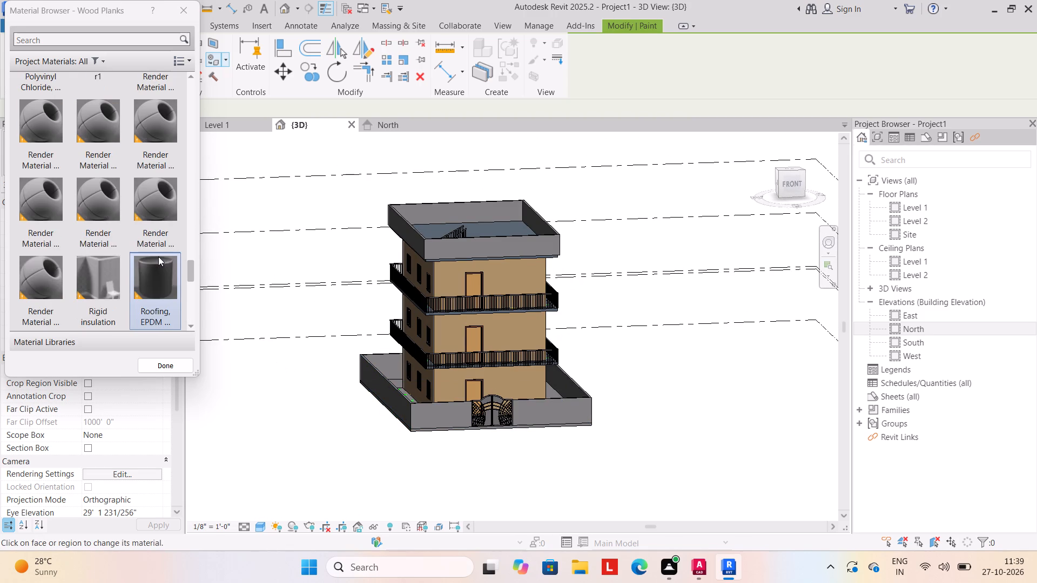
pyautogui.scroll(2, 158, 256)
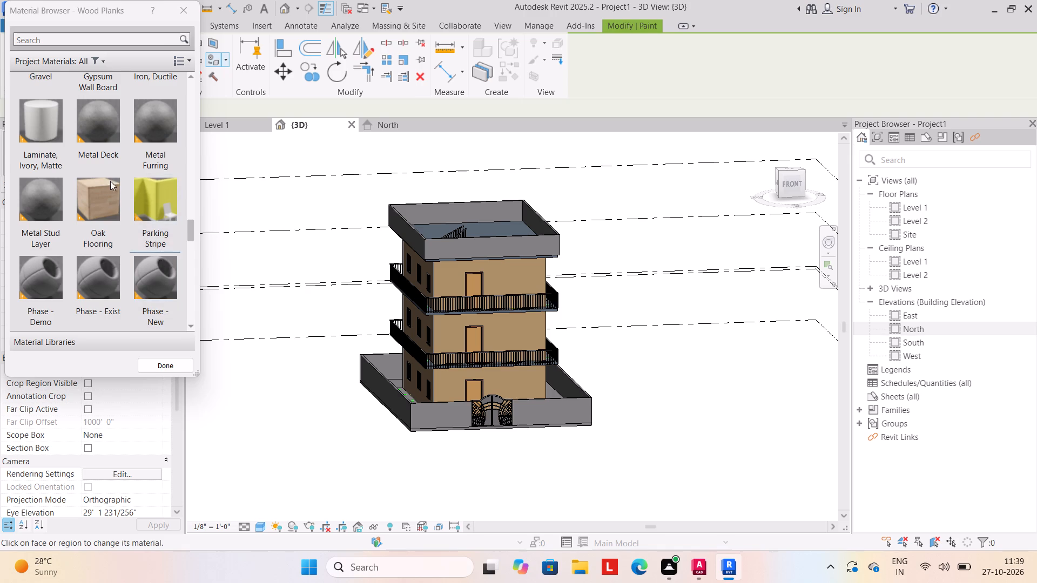
pyautogui.scroll(9, 113, 178)
pyautogui.scroll(-2, 115, 178)
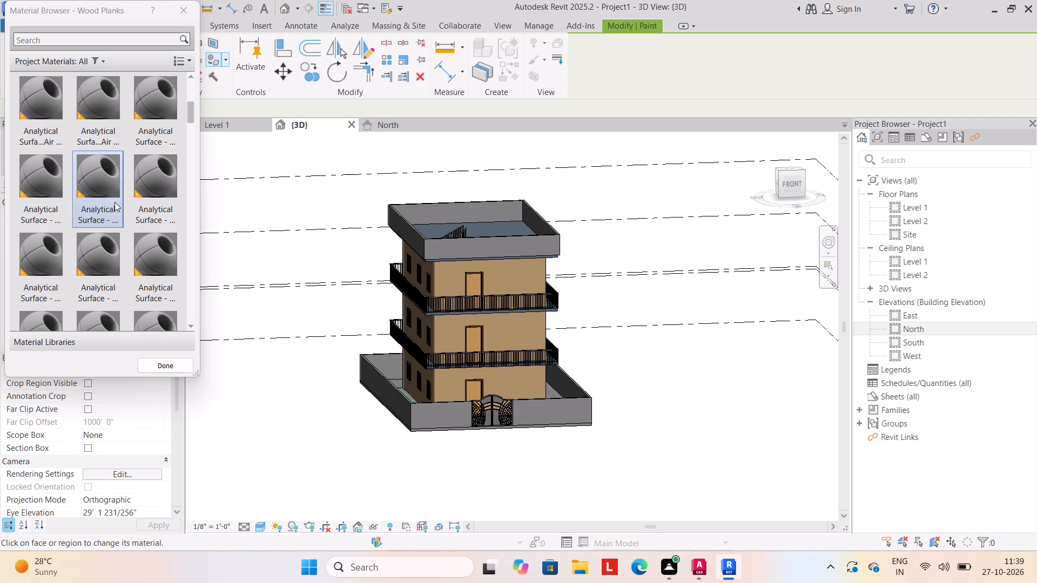
pyautogui.click(155, 252)
pyautogui.moveTo(447, 413); pyautogui.dragTo(459, 416)
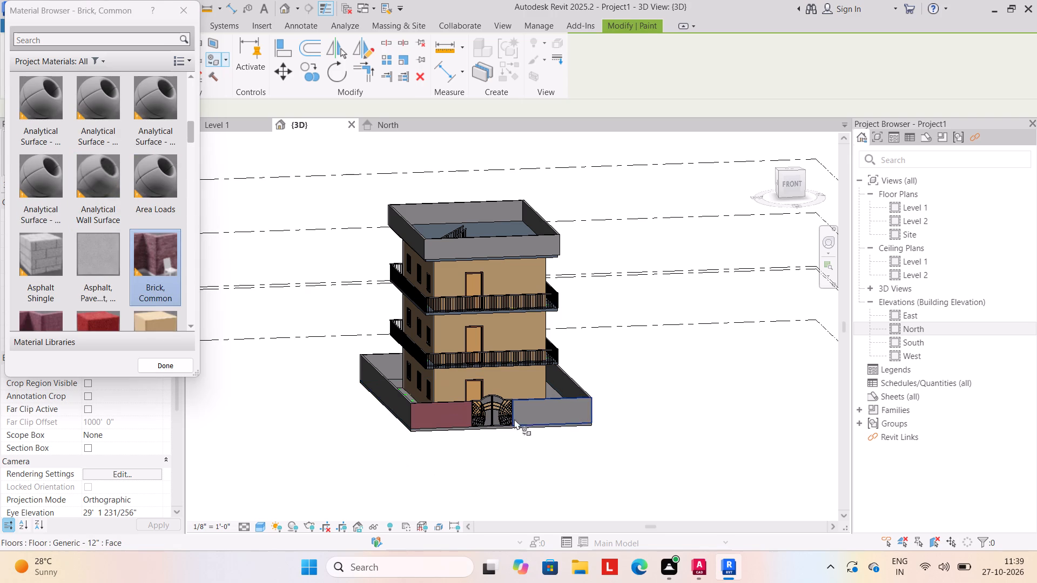
pyautogui.click(533, 411)
# Paint the outer faces of the right, back and left boundary walls with Brick, Common.
pyautogui.keyDown('shift'); pyautogui.moveTo(416, 457); pyautogui.dragTo(308, 451, button='middle'); pyautogui.keyUp('shift')
pyautogui.click(455, 404)
pyautogui.keyDown('shift'); pyautogui.moveTo(485, 489); pyautogui.dragTo(295, 491, button='middle'); pyautogui.keyUp('shift')
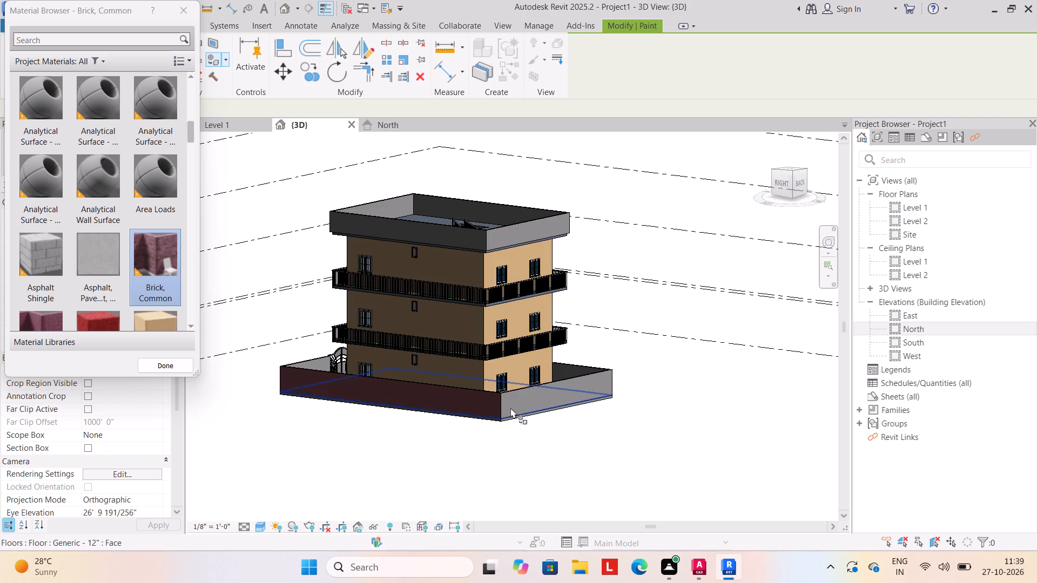
pyautogui.click(512, 400)
pyautogui.keyDown('shift'); pyautogui.moveTo(479, 442); pyautogui.dragTo(305, 445, button='middle'); pyautogui.keyUp('shift')
pyautogui.click(540, 395)
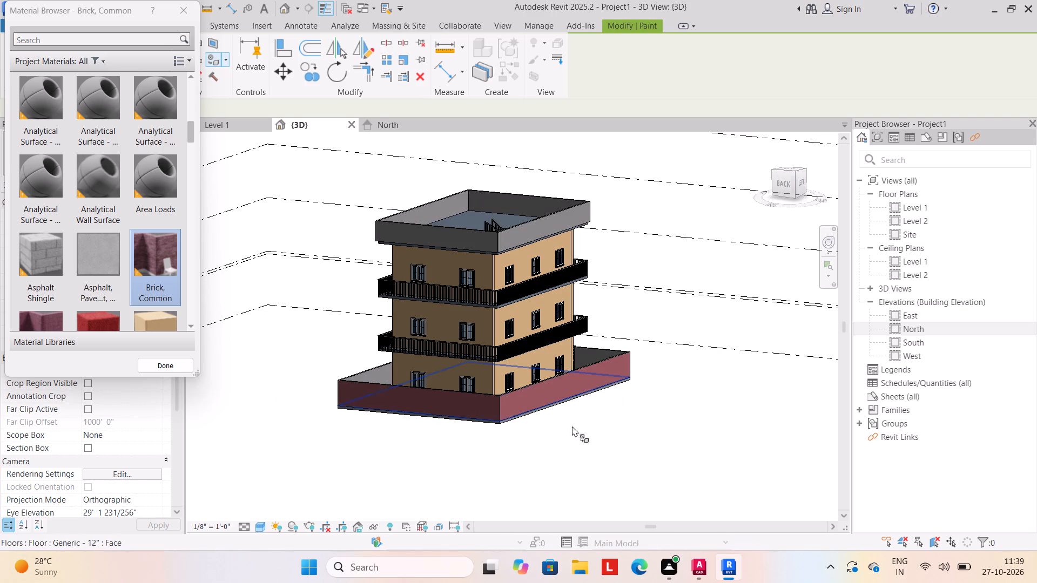
pyautogui.keyDown('shift'); pyautogui.moveTo(515, 457); pyautogui.dragTo(286, 452, button='middle'); pyautogui.keyUp('shift')
pyautogui.keyDown('shift'); pyautogui.moveTo(280, 451); pyautogui.dragTo(265, 449, button='middle'); pyautogui.keyUp('shift')
pyautogui.keyDown('shift'); pyautogui.middleClick(264, 448); pyautogui.keyUp('shift')
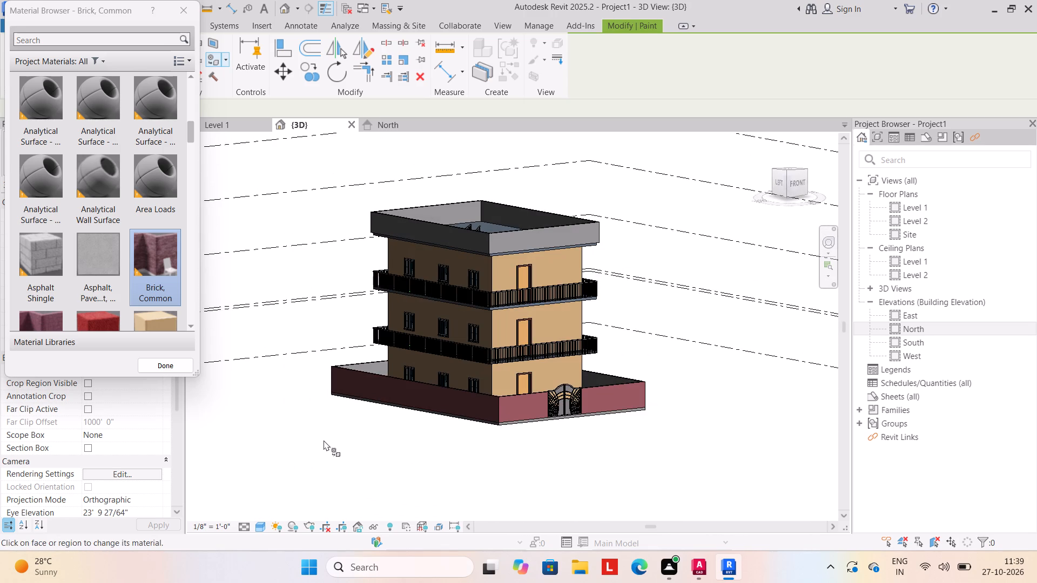
pyautogui.keyDown('shift'); pyautogui.moveTo(324, 439); pyautogui.dragTo(260, 451, button='middle'); pyautogui.keyUp('shift')
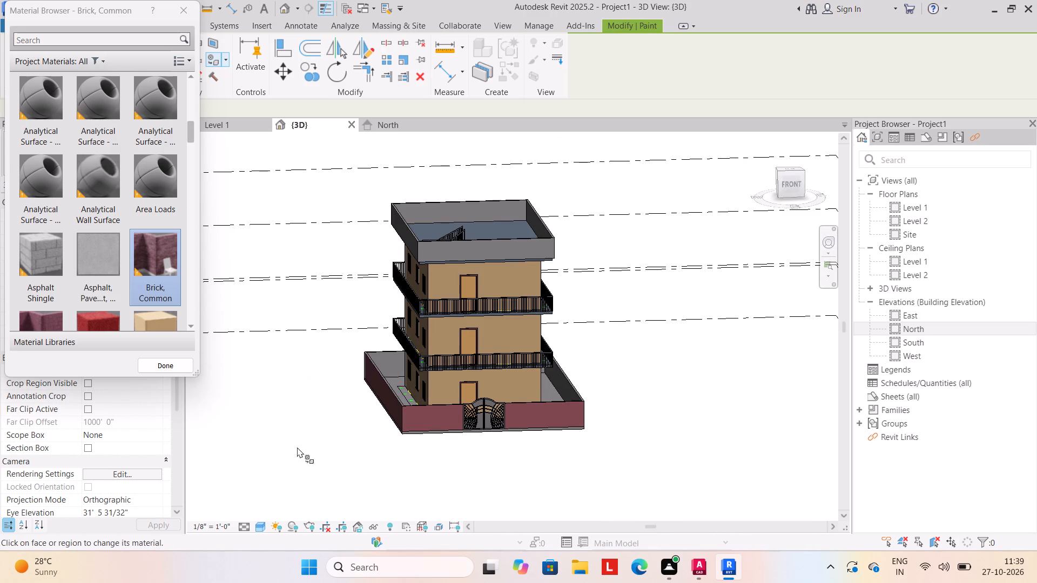
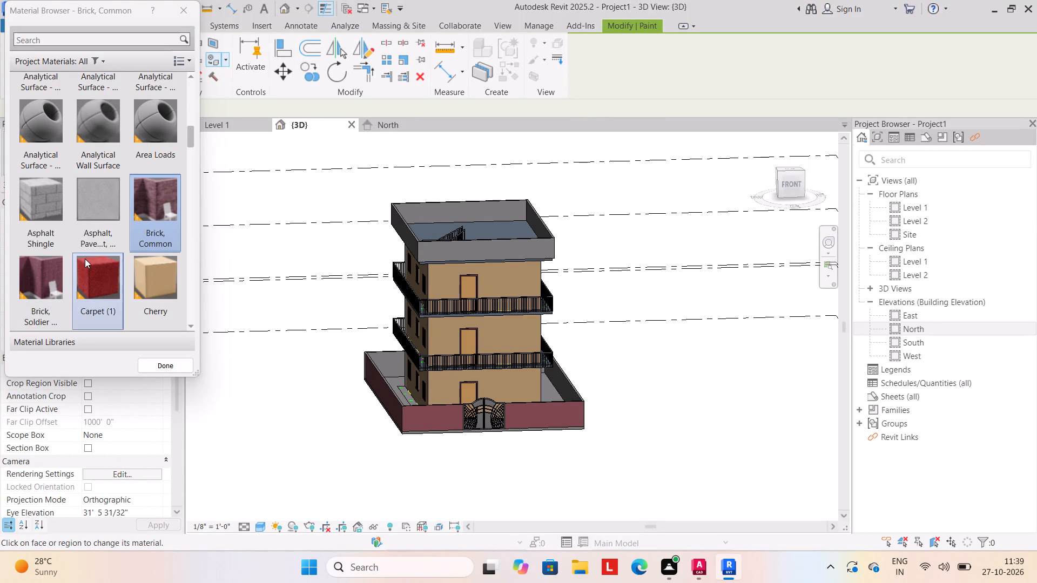
# Paint the outer faces of the roof parapet on all four sides with the Laminate, Ivory, Matte material.
pyautogui.scroll(-4, 76, 267)
pyautogui.scroll(3, 79, 266)
pyautogui.scroll(-3, 87, 263)
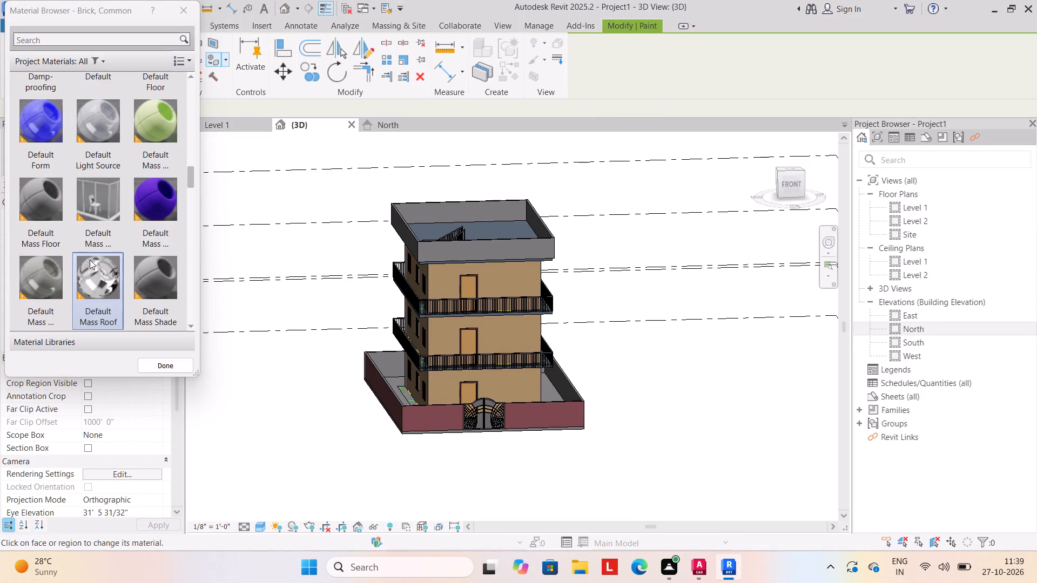
pyautogui.click(41, 272)
pyautogui.click(433, 250)
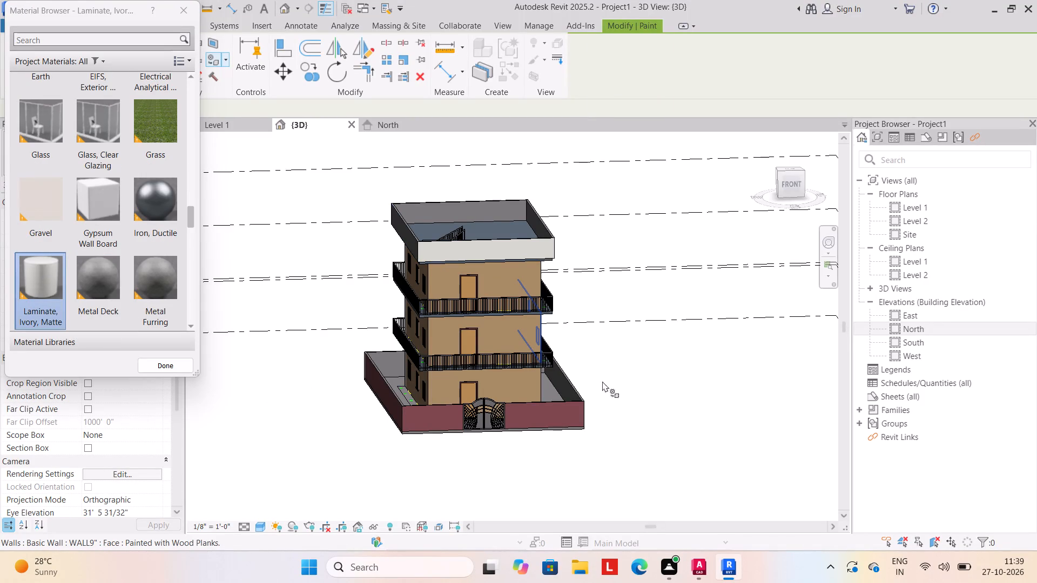
pyautogui.keyDown('shift'); pyautogui.moveTo(615, 416); pyautogui.dragTo(468, 433, button='middle'); pyautogui.keyUp('shift')
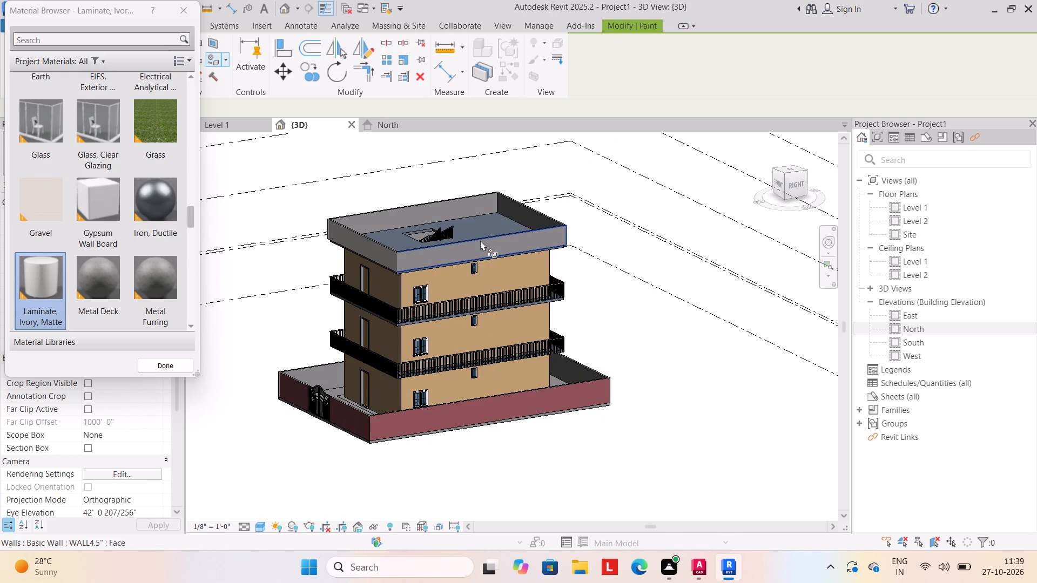
pyautogui.click(480, 240)
pyautogui.keyDown('shift'); pyautogui.moveTo(592, 409); pyautogui.dragTo(344, 391, button='middle'); pyautogui.keyUp('shift')
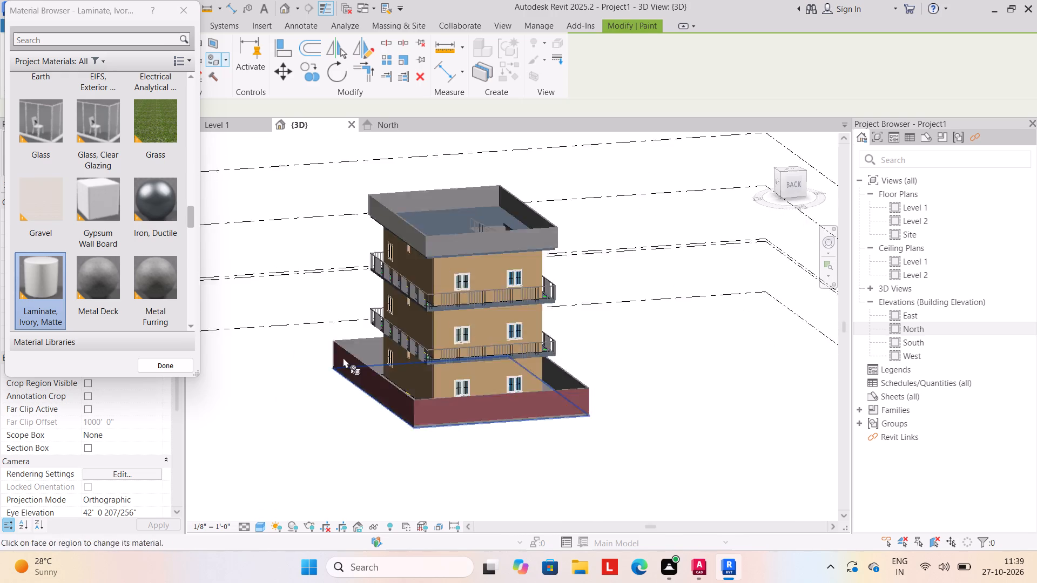
pyautogui.click(468, 233)
pyautogui.keyDown('shift'); pyautogui.moveTo(518, 284); pyautogui.dragTo(331, 270, button='middle'); pyautogui.keyUp('shift')
pyautogui.keyDown('shift'); pyautogui.scroll(1, 510, 284); pyautogui.keyUp('shift')
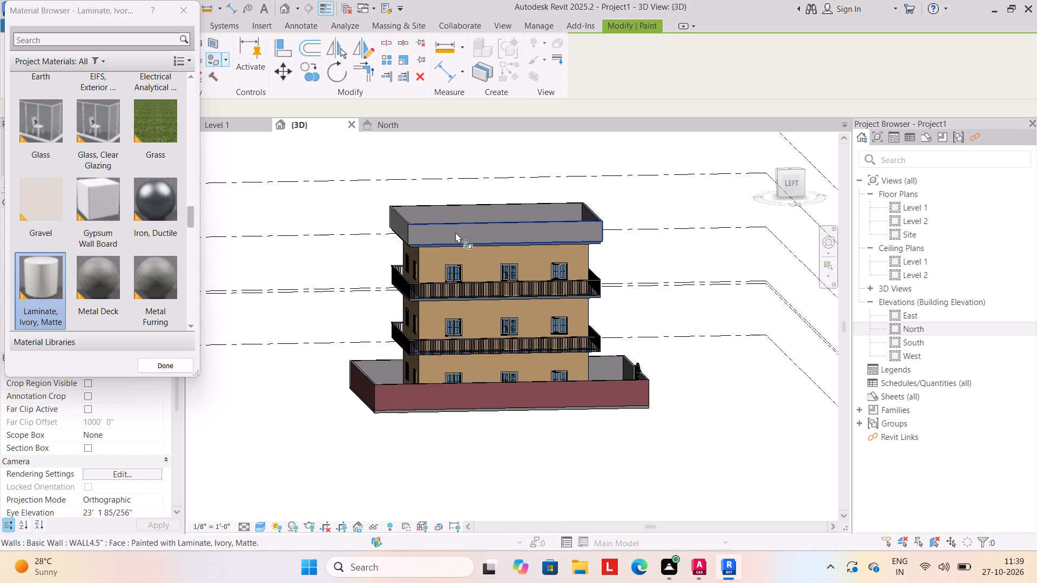
pyautogui.click(455, 232)
pyautogui.keyDown('shift'); pyautogui.moveTo(591, 351); pyautogui.dragTo(390, 351, button='middle'); pyautogui.keyUp('shift')
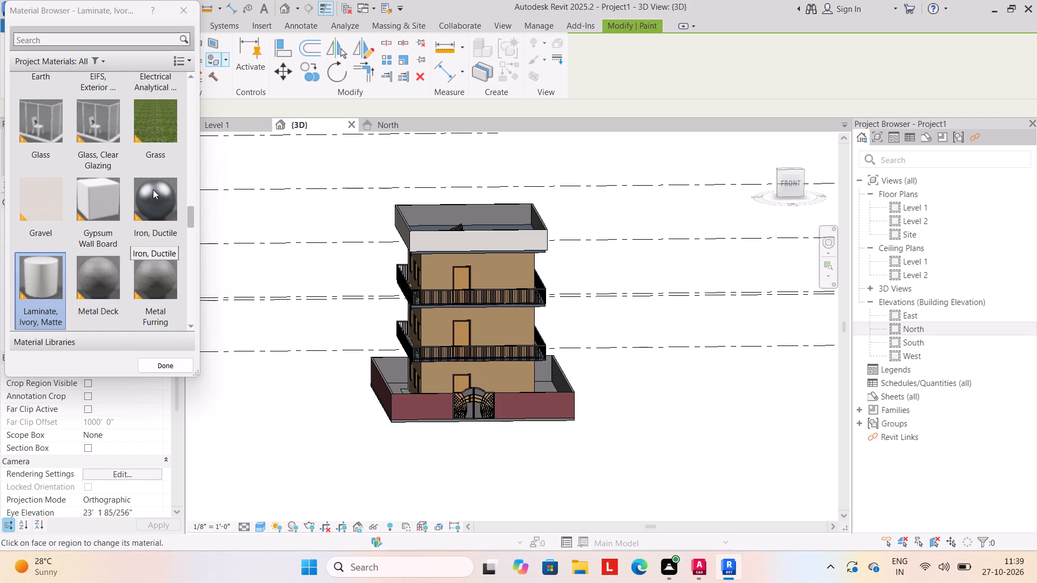
pyautogui.scroll(-11, 150, 195)
pyautogui.scroll(10, 142, 205)
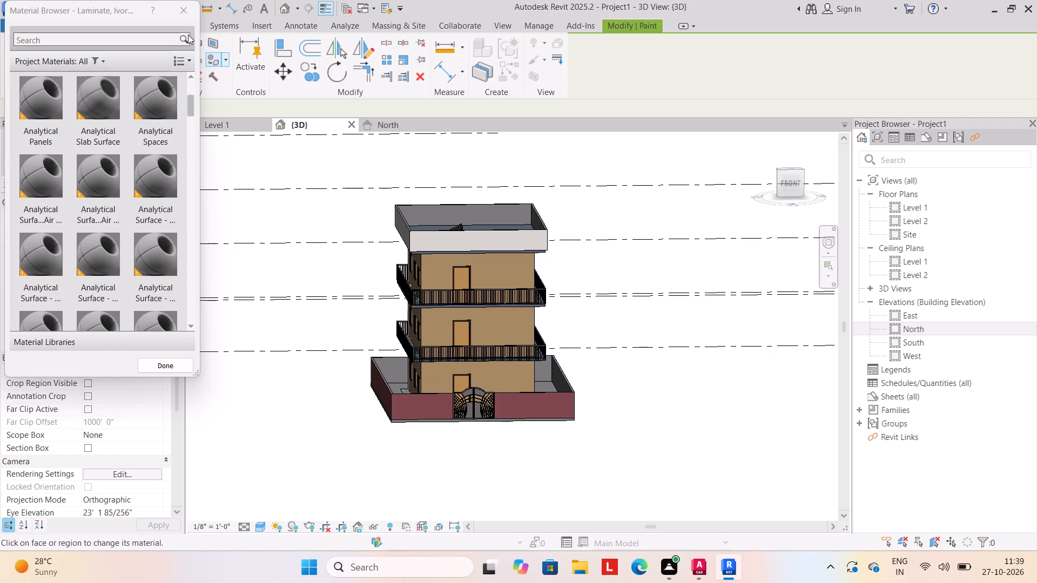
pyautogui.click(184, 2)
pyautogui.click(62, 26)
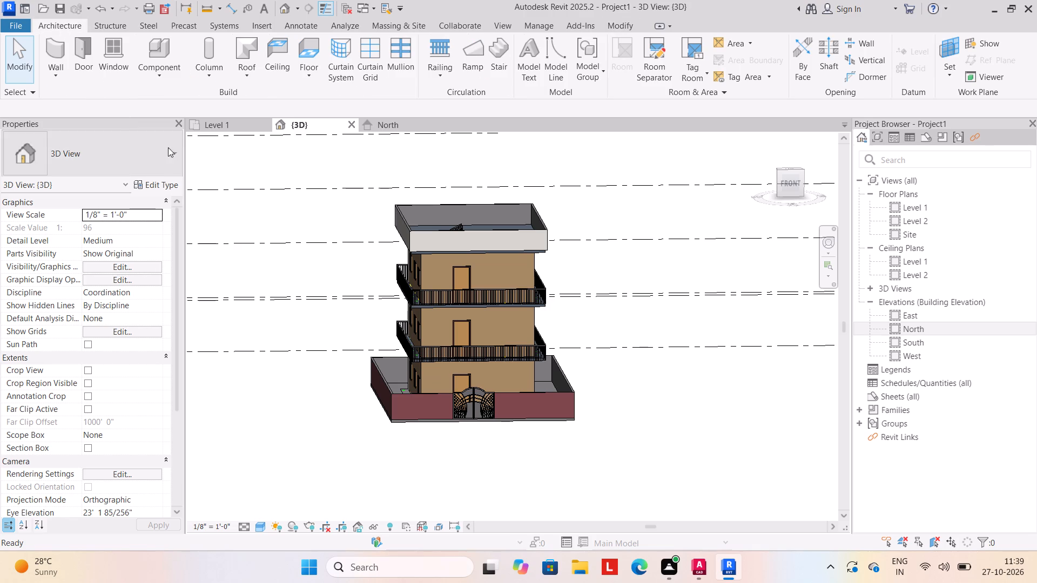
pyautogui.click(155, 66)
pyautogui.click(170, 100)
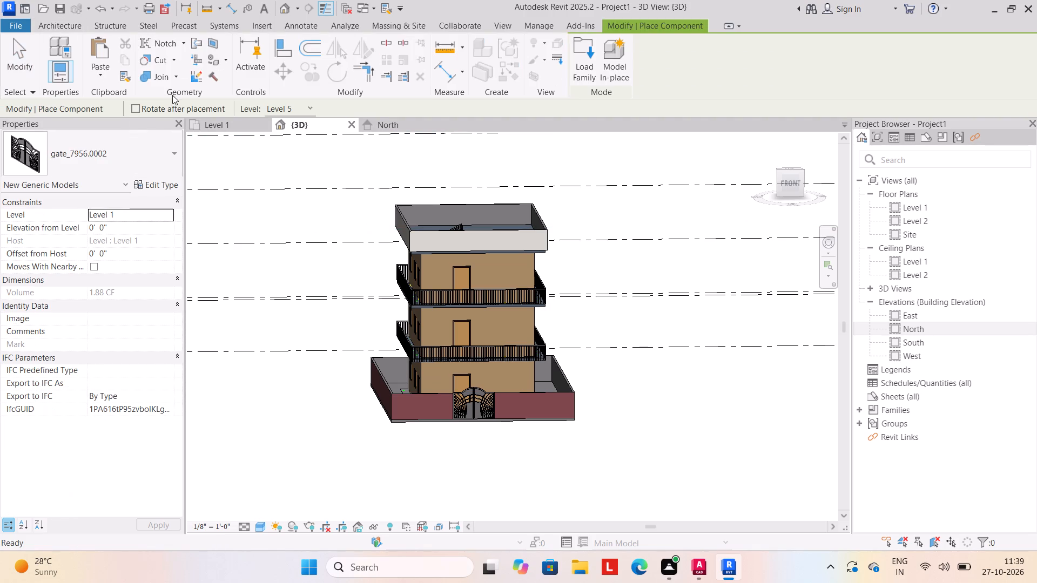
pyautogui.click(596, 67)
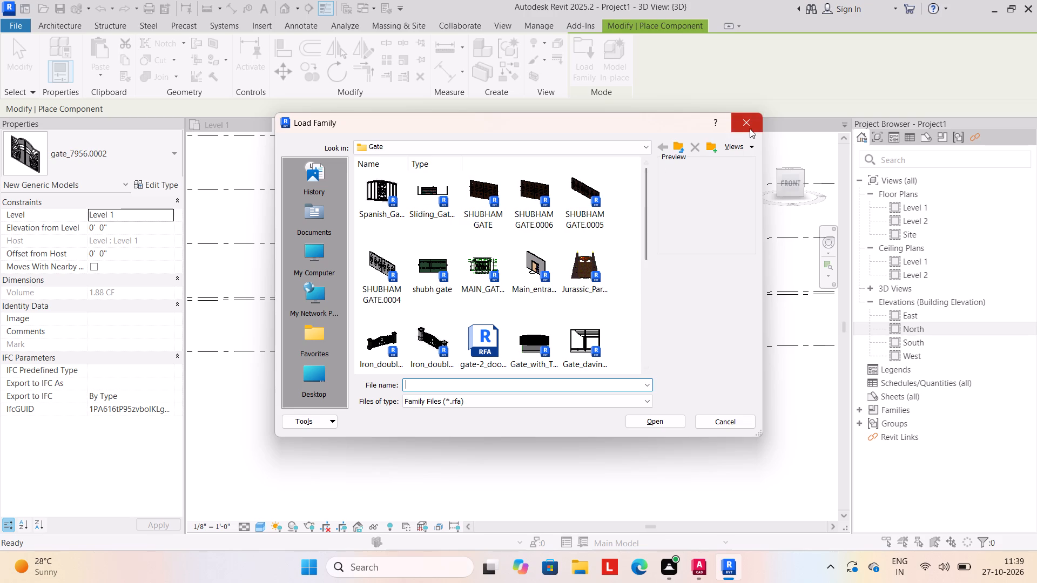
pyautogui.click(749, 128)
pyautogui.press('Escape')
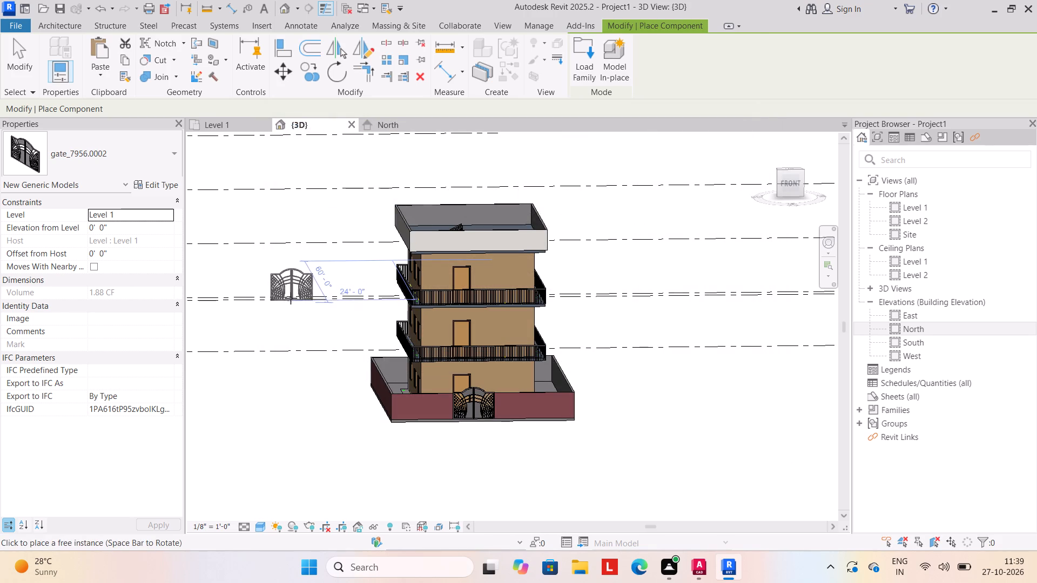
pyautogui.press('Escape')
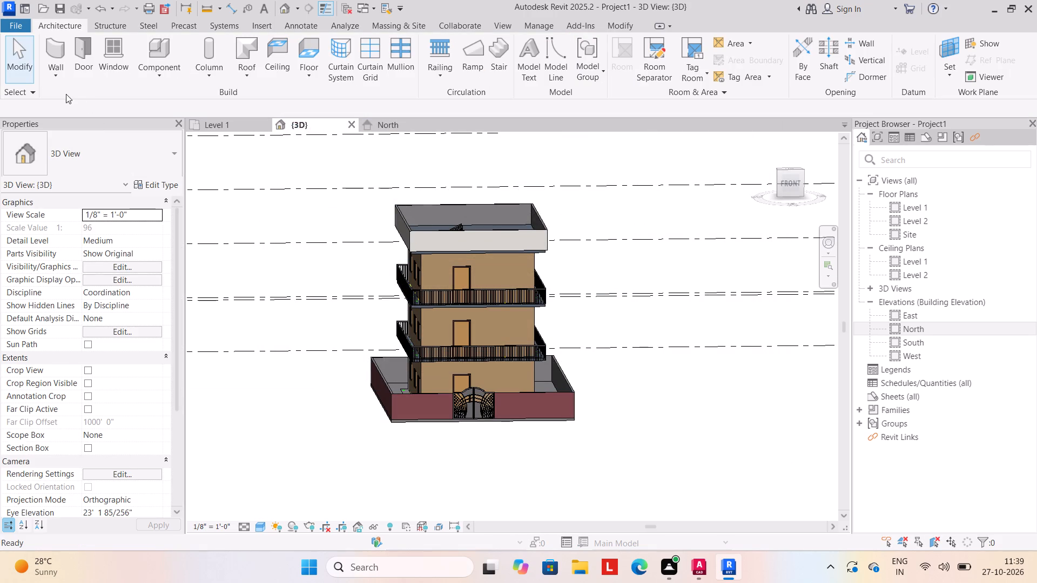
# Create an in-place model in the Generic Models category, keeping the default name.
pyautogui.click(150, 75)
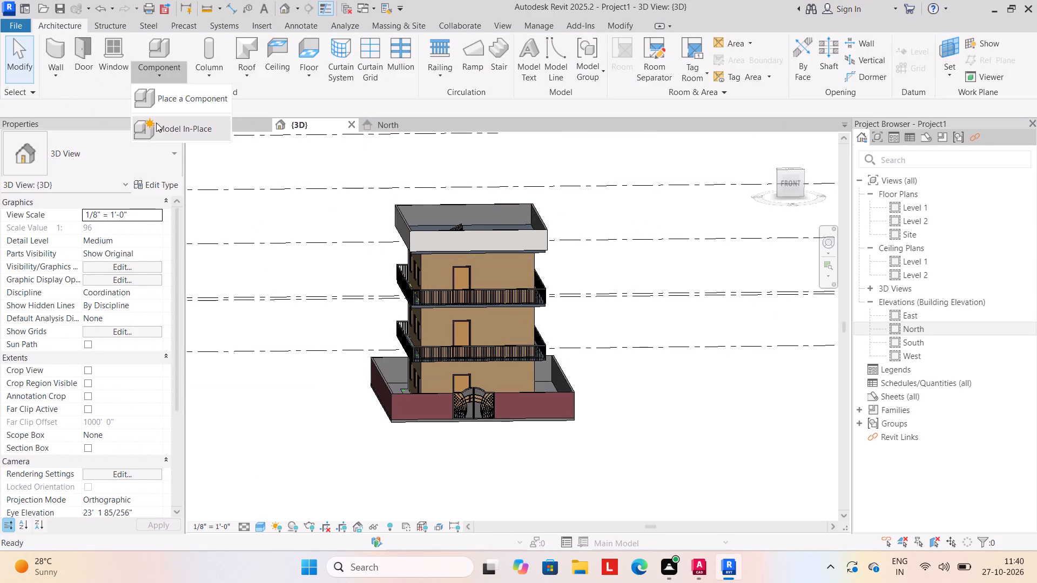
pyautogui.click(156, 126)
pyautogui.scroll(-8, 480, 271)
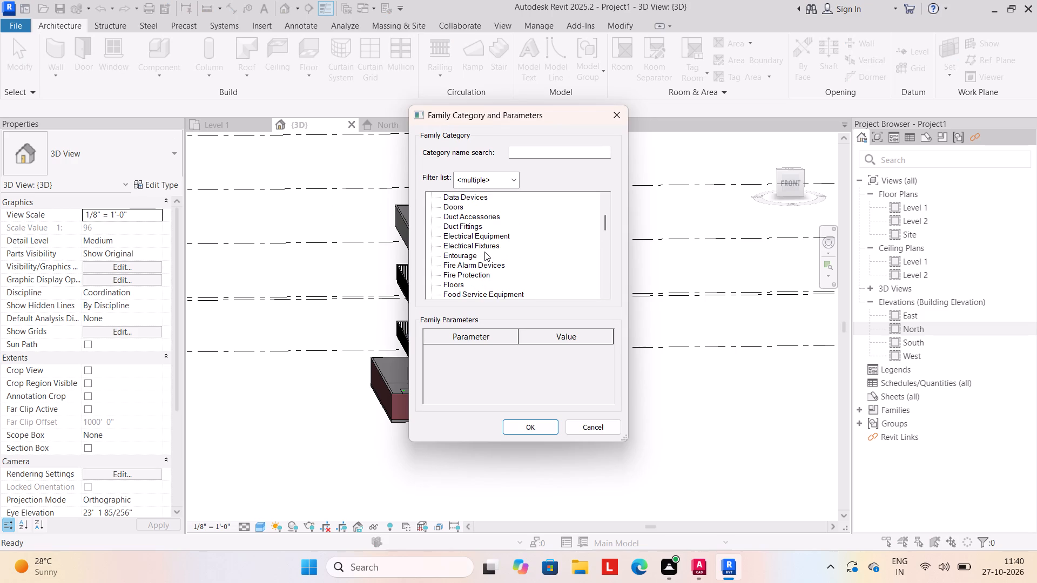
pyautogui.scroll(-4, 484, 252)
pyautogui.click(473, 284)
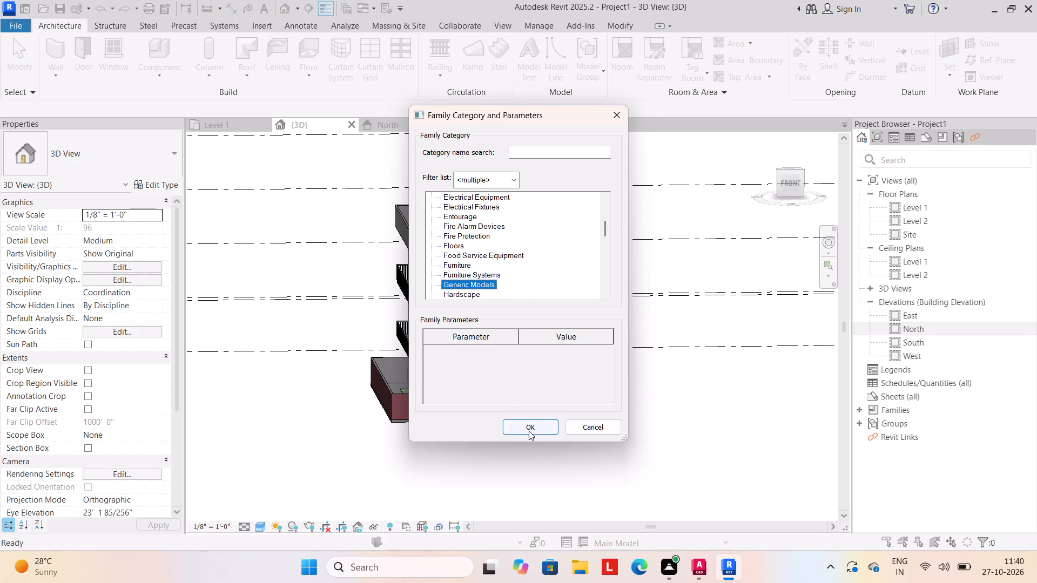
pyautogui.click(529, 431)
pyautogui.click(524, 300)
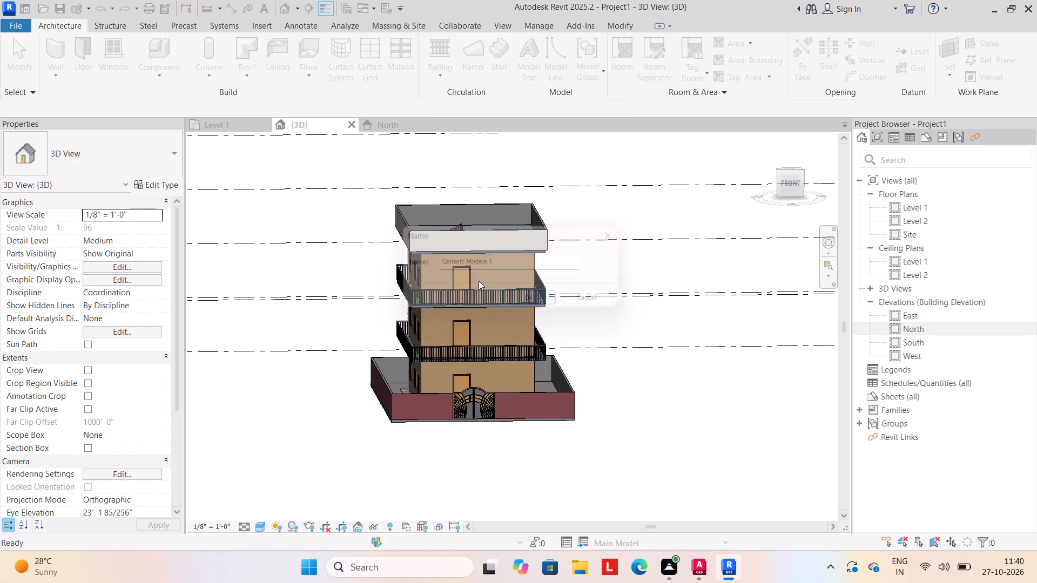
# Start an extrusion on the parapet's front face and sketch a rectangle about 6'-6" by 2'-6" near its middle.
pyautogui.click(124, 64)
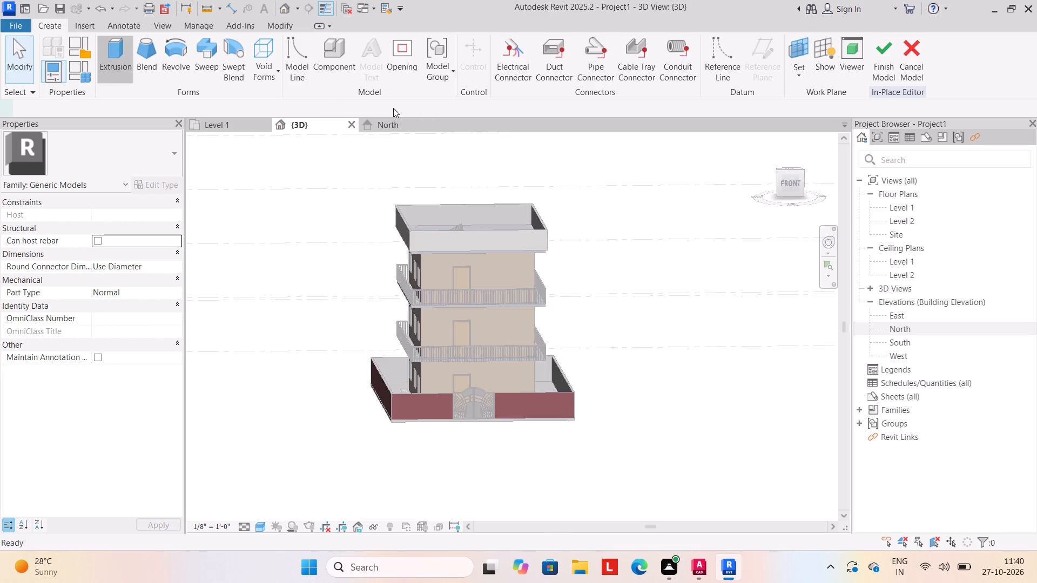
pyautogui.moveTo(694, 76); pyautogui.dragTo(699, 76)
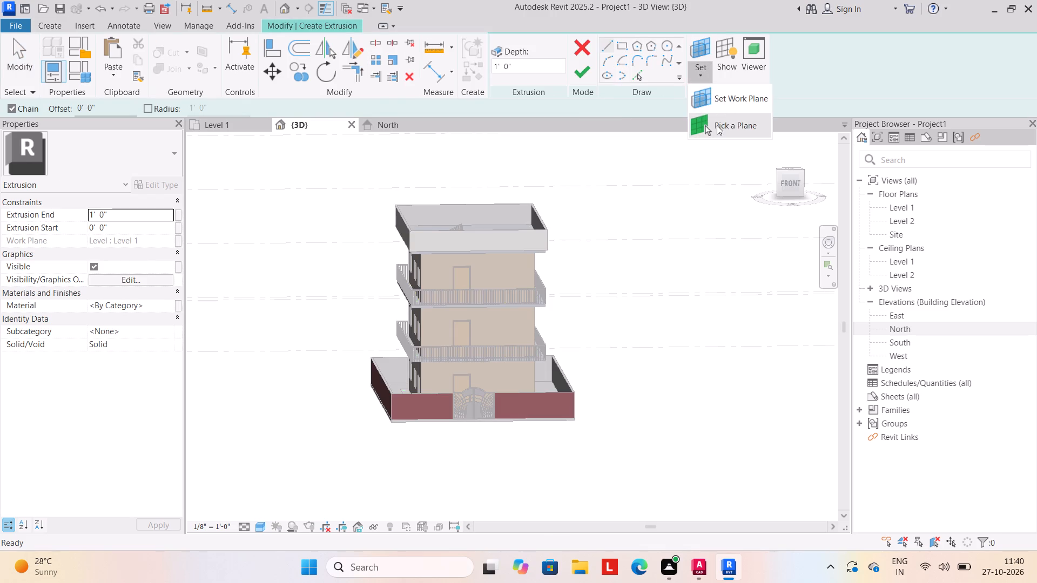
pyautogui.click(717, 125)
pyautogui.click(518, 234)
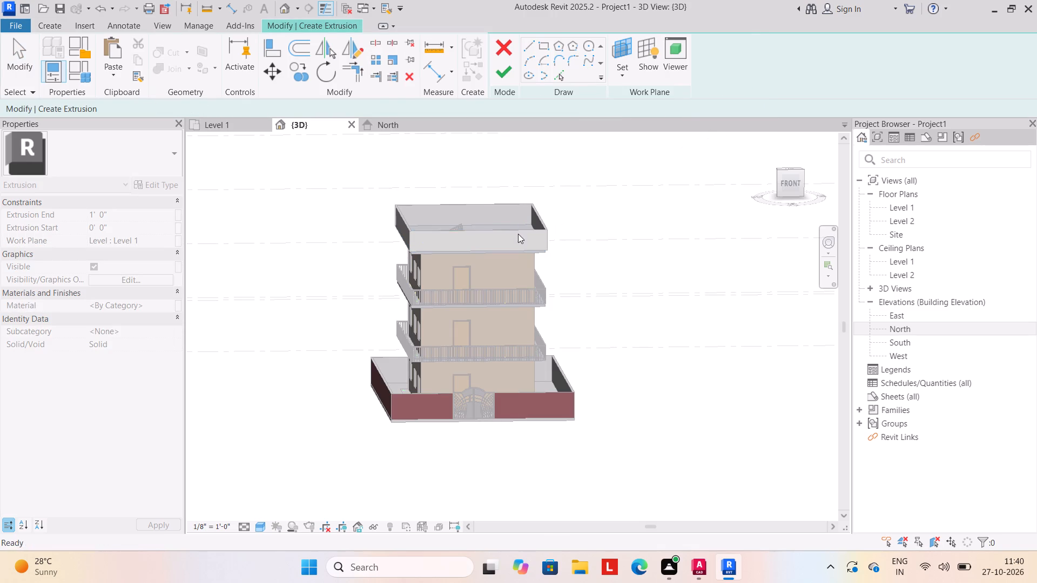
pyautogui.click(618, 45)
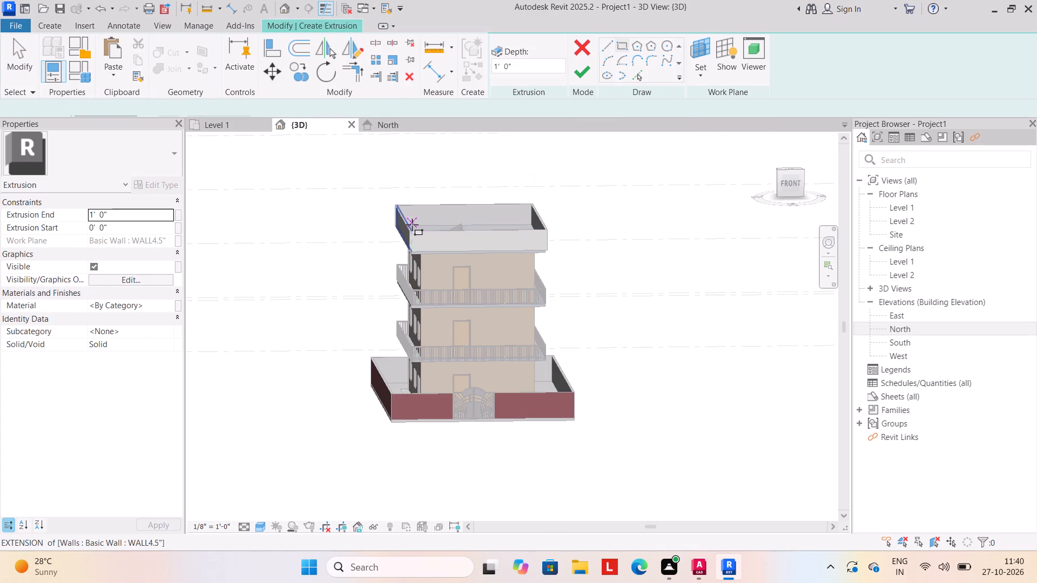
pyautogui.scroll(3, 402, 239)
pyautogui.scroll(5, 515, 259)
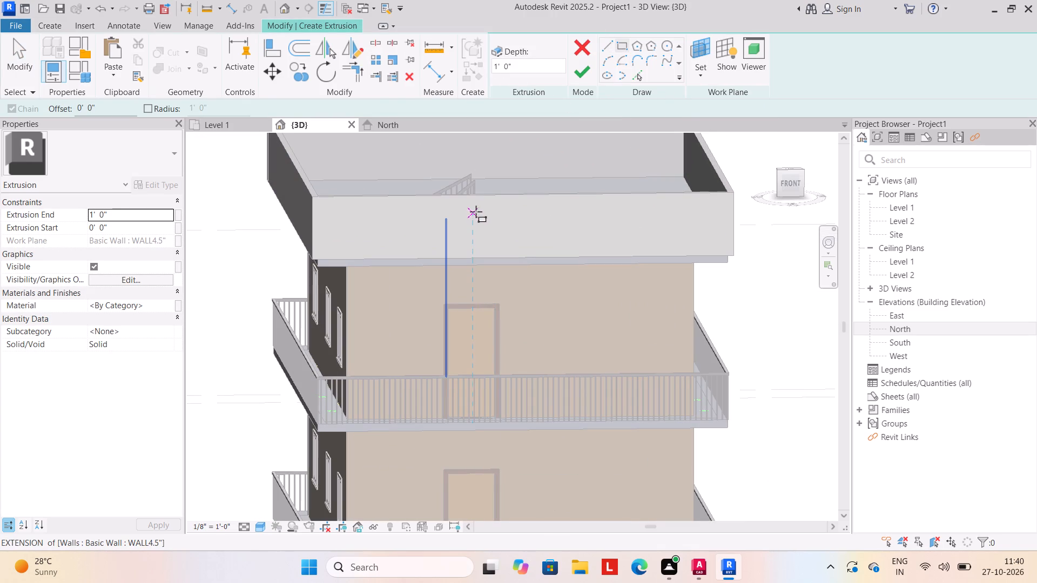
pyautogui.click(476, 204)
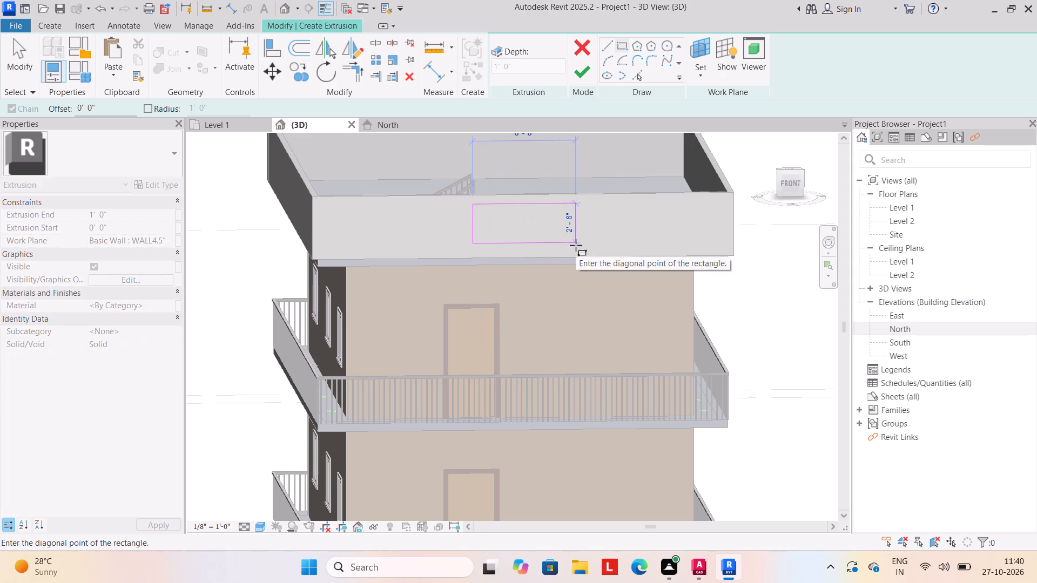
pyautogui.click(576, 245)
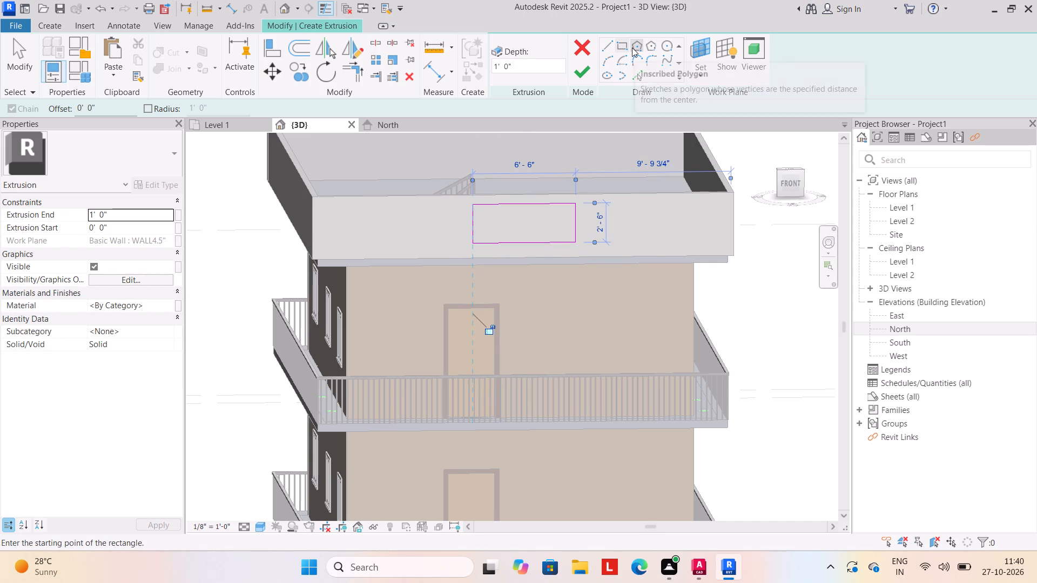
# Sketch a six-sided inscribed polygon with sides about 1'-6" near the left end of the parapet's front face.
pyautogui.click(632, 48)
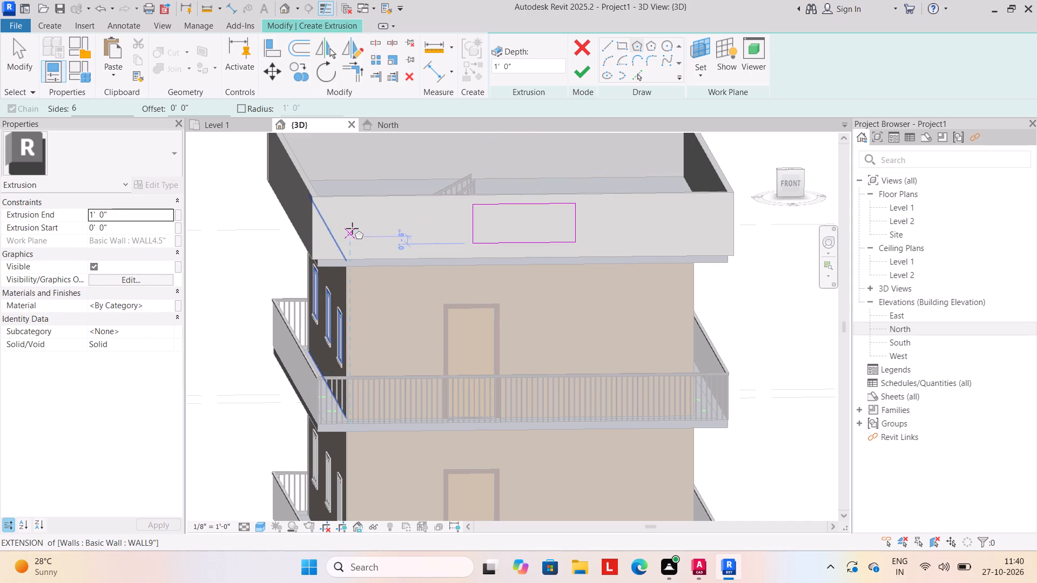
pyautogui.click(352, 226)
pyautogui.click(374, 223)
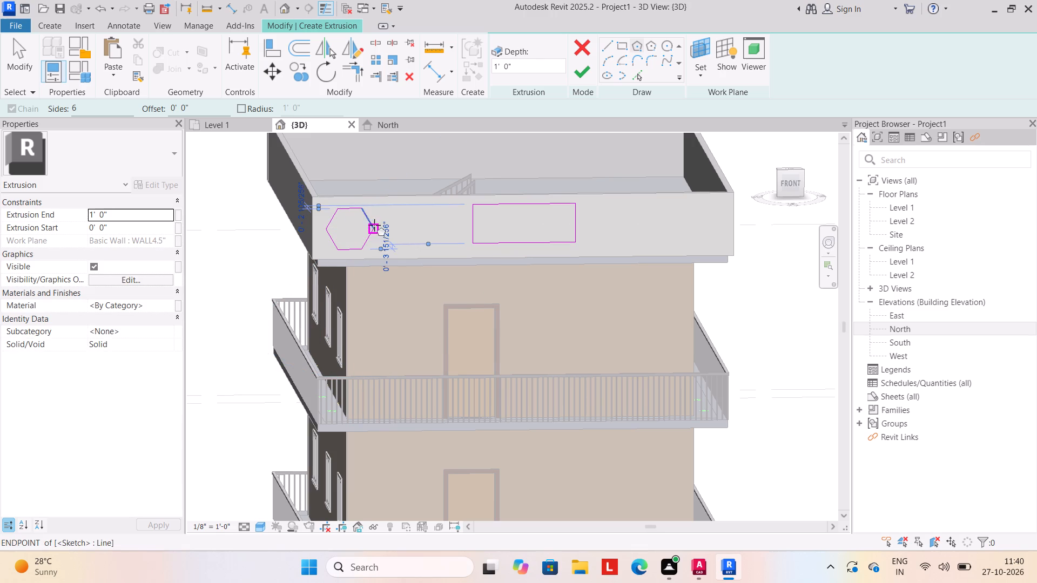
pyautogui.press('Escape')
pyautogui.press('Escape')
pyautogui.press('Escape')
# Copy the hexagon about 20'-6" horizontally to the right end of the parapet's front face.
pyautogui.moveTo(318, 204); pyautogui.dragTo(382, 245)
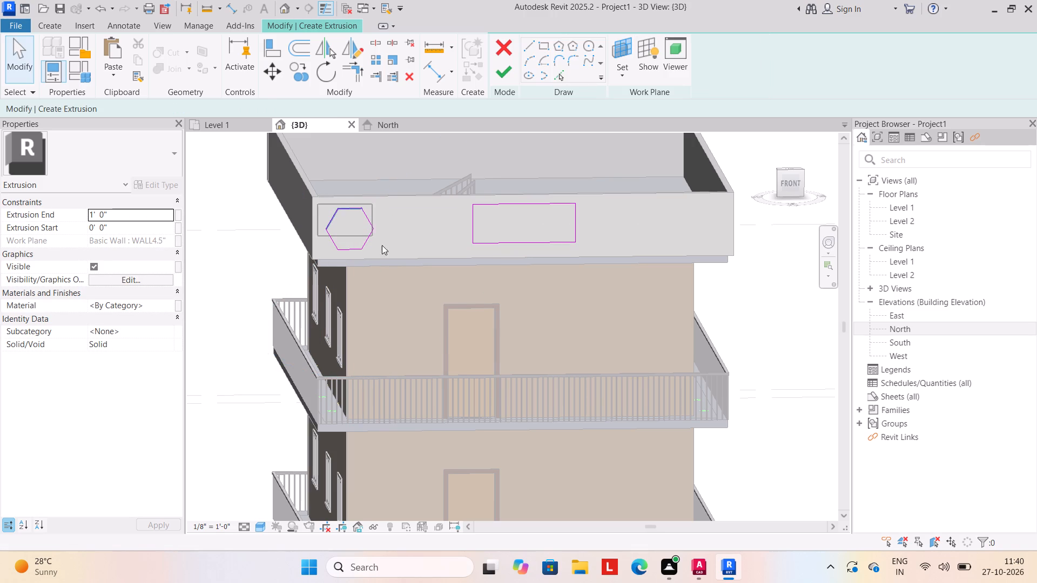
pyautogui.moveTo(382, 245); pyautogui.dragTo(398, 269)
pyautogui.click(304, 75)
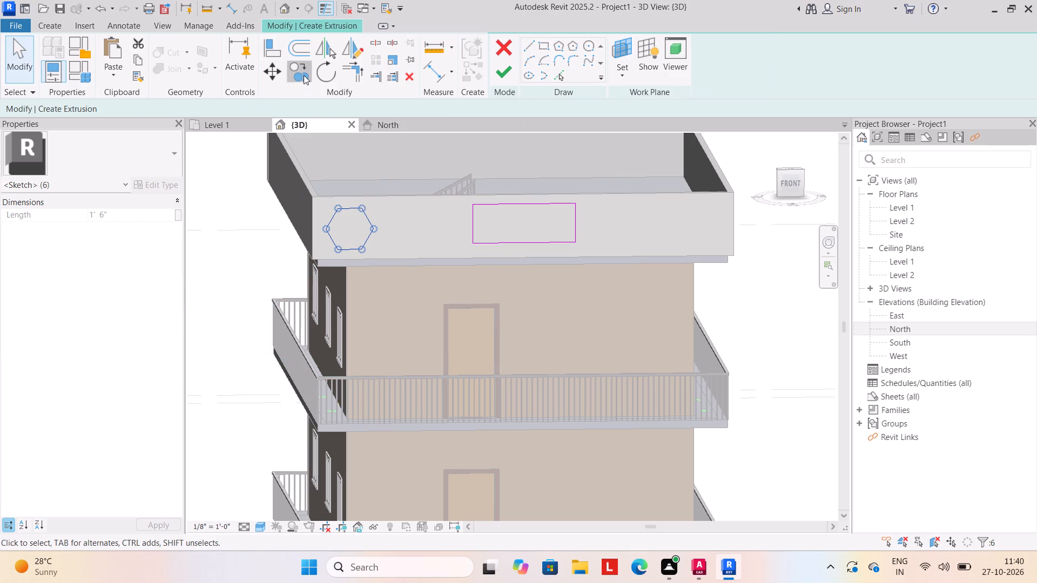
pyautogui.moveTo(349, 226); pyautogui.dragTo(354, 226)
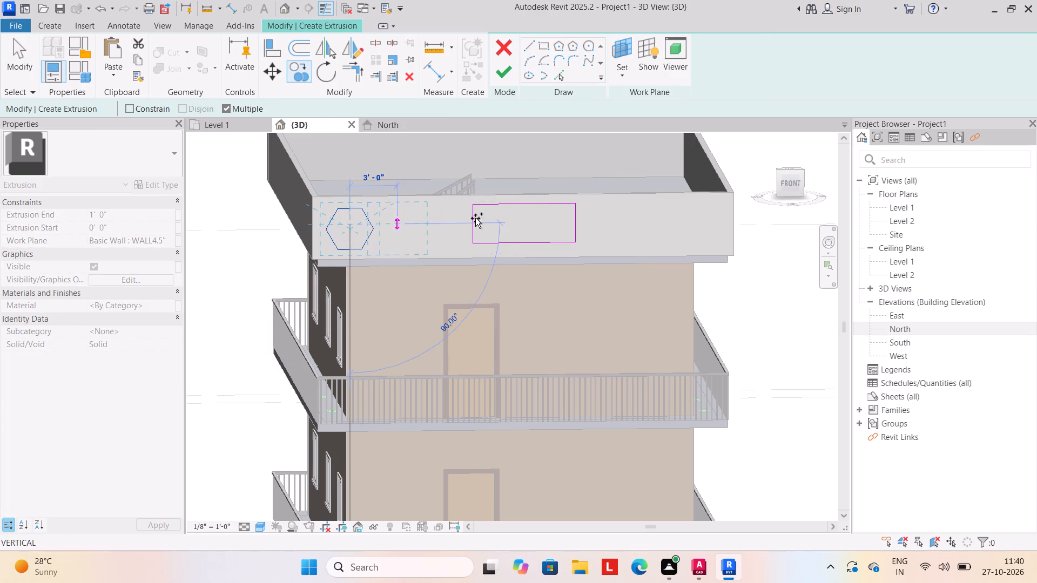
pyautogui.click(673, 212)
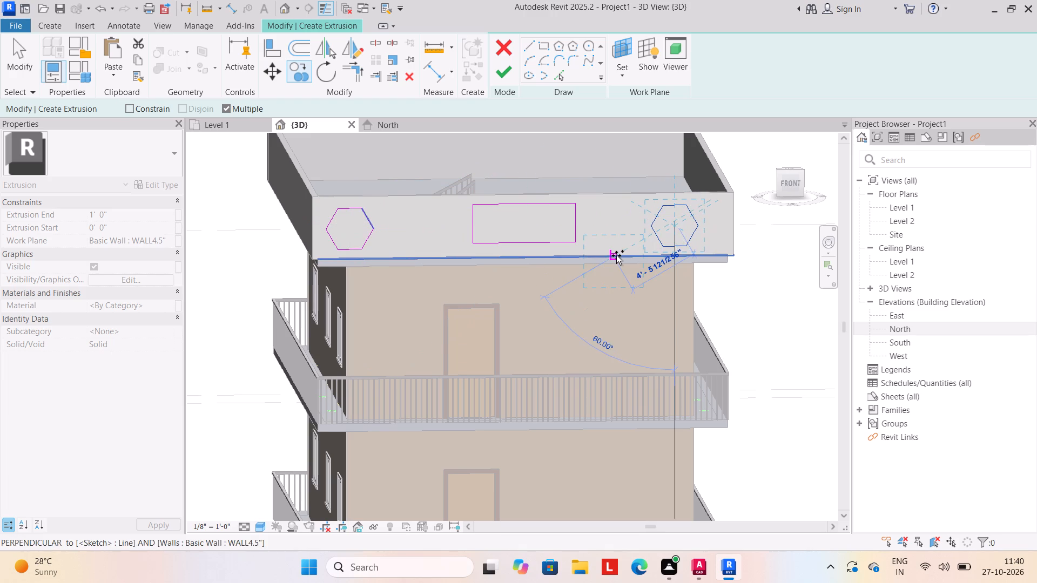
pyautogui.press('Escape')
pyautogui.press('Escape')
pyautogui.press('Escape')
# Finish the rectangle and hexagon sketch as an extrusion 1'-0" deep and complete the in-place model.
pyautogui.click(507, 72)
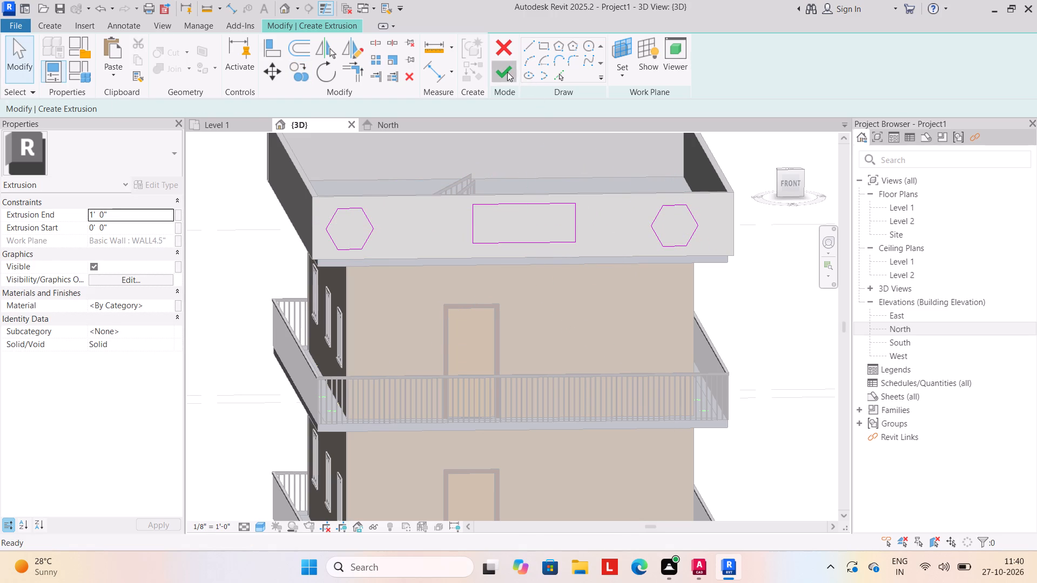
pyautogui.scroll(-3, 597, 322)
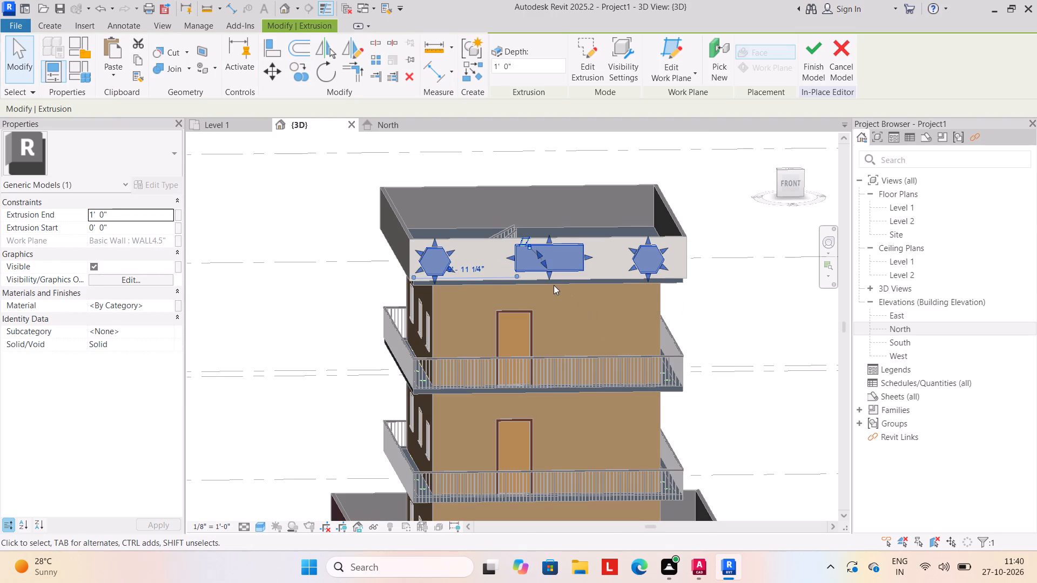
pyautogui.click(810, 53)
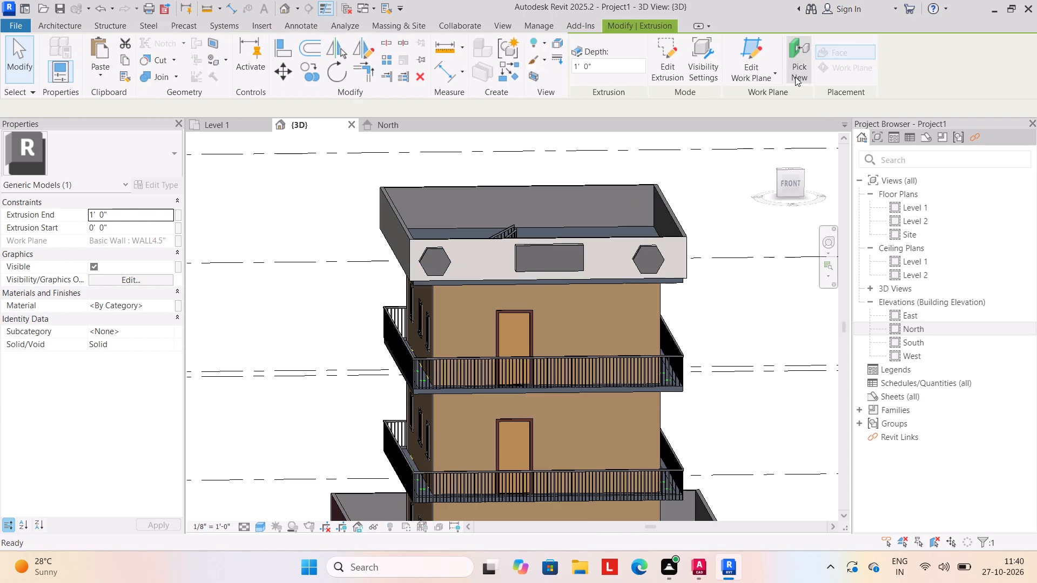
# Widen the extruded rectangular panel on the parapet slightly at its right edge.
pyautogui.click(583, 252)
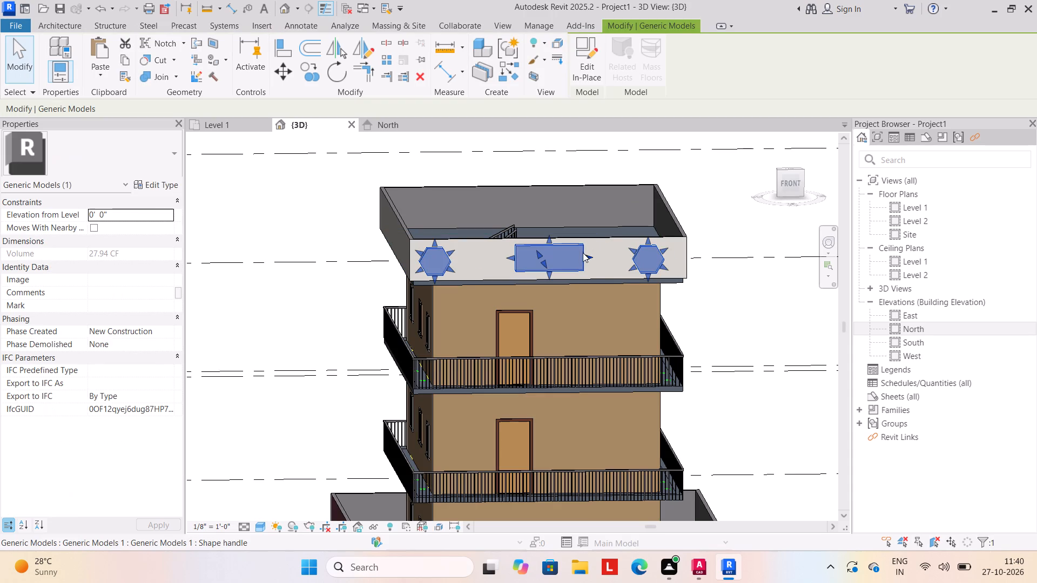
pyautogui.click(588, 255)
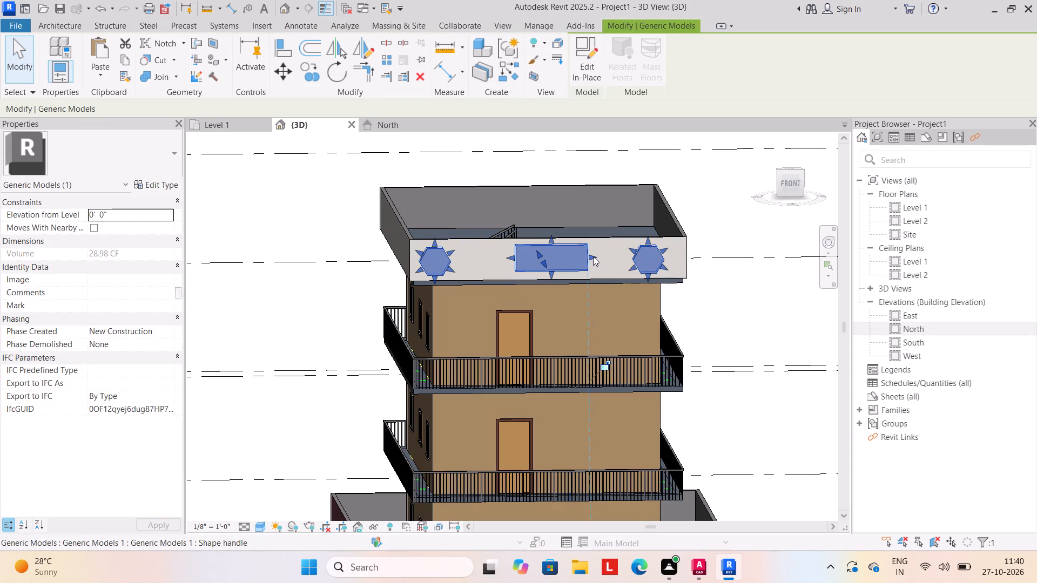
pyautogui.click(593, 256)
pyautogui.press('Escape')
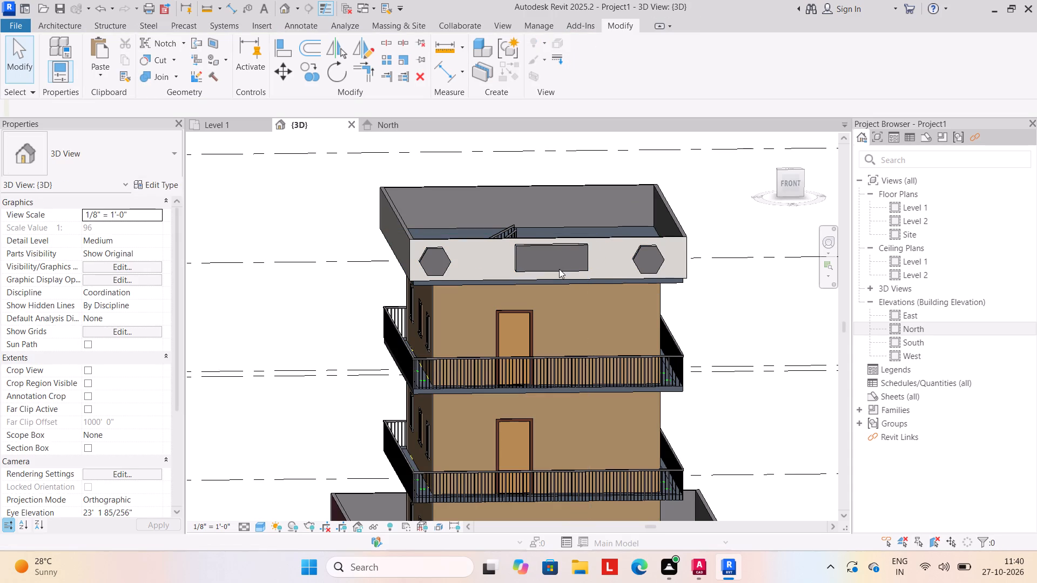
# Edit the parapet's in-place model and paint the front faces of its panel and hexagons with Parking Stripe.
pyautogui.click(559, 269)
pyautogui.click(583, 77)
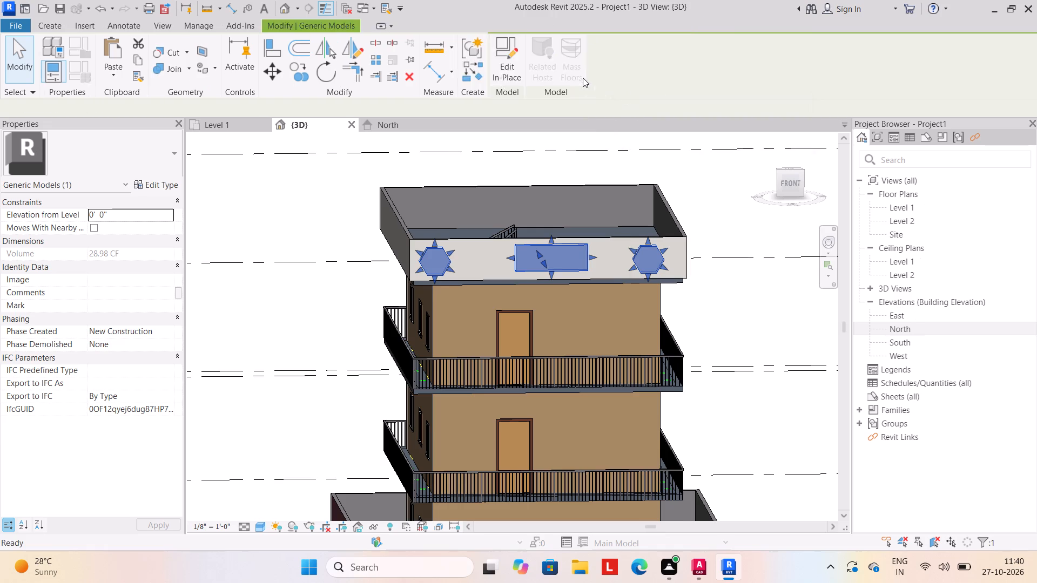
pyautogui.click(212, 67)
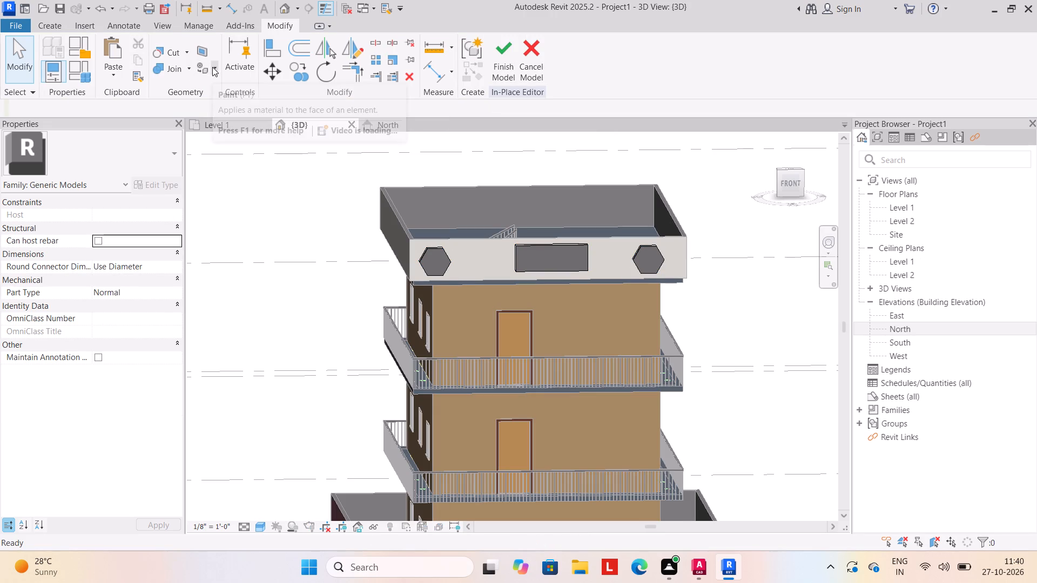
pyautogui.click(205, 87)
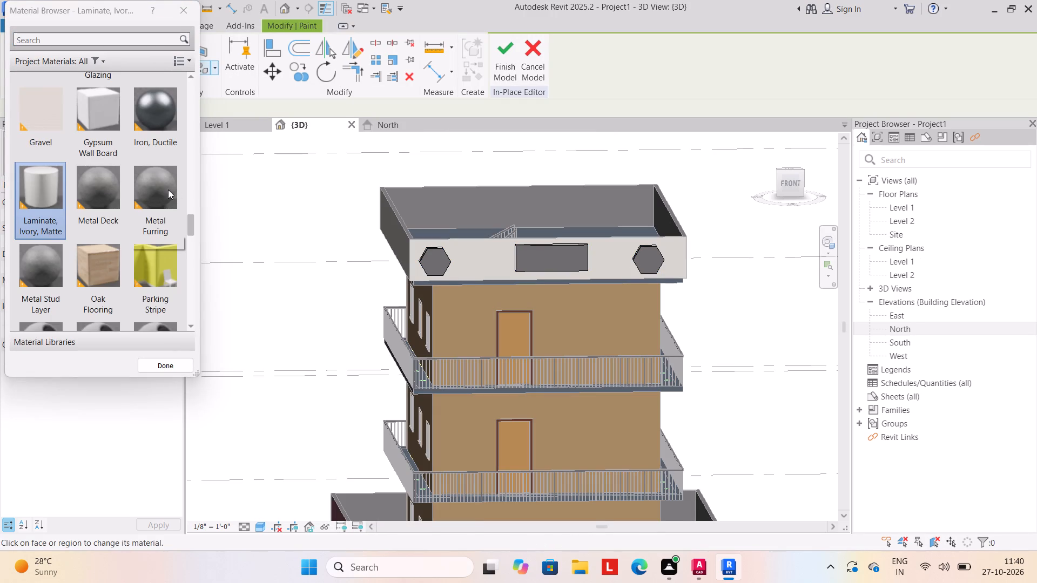
pyautogui.scroll(-4, 166, 194)
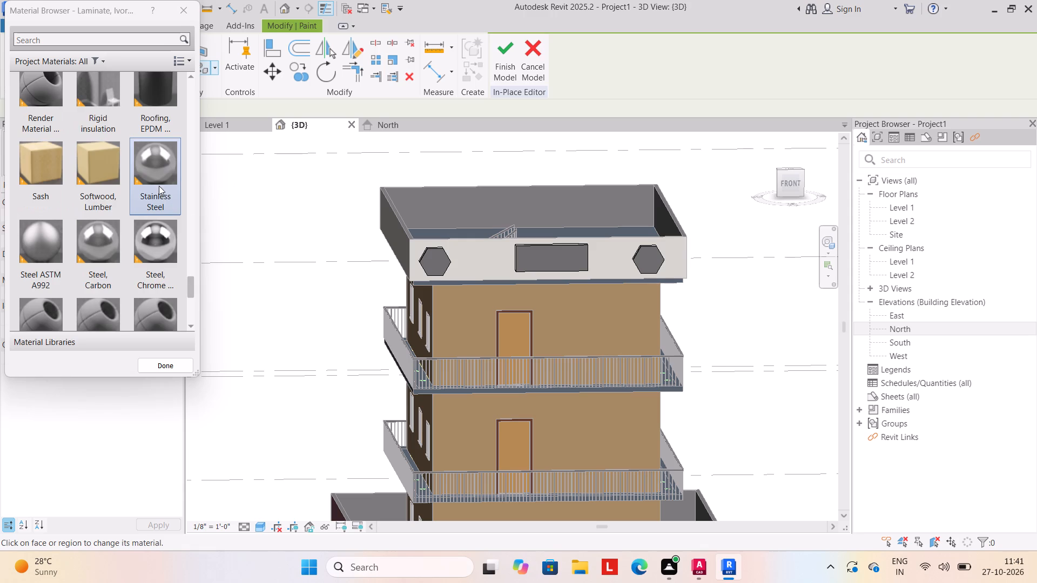
pyautogui.scroll(2, 158, 183)
pyautogui.scroll(-1, 158, 192)
pyautogui.scroll(2, 158, 192)
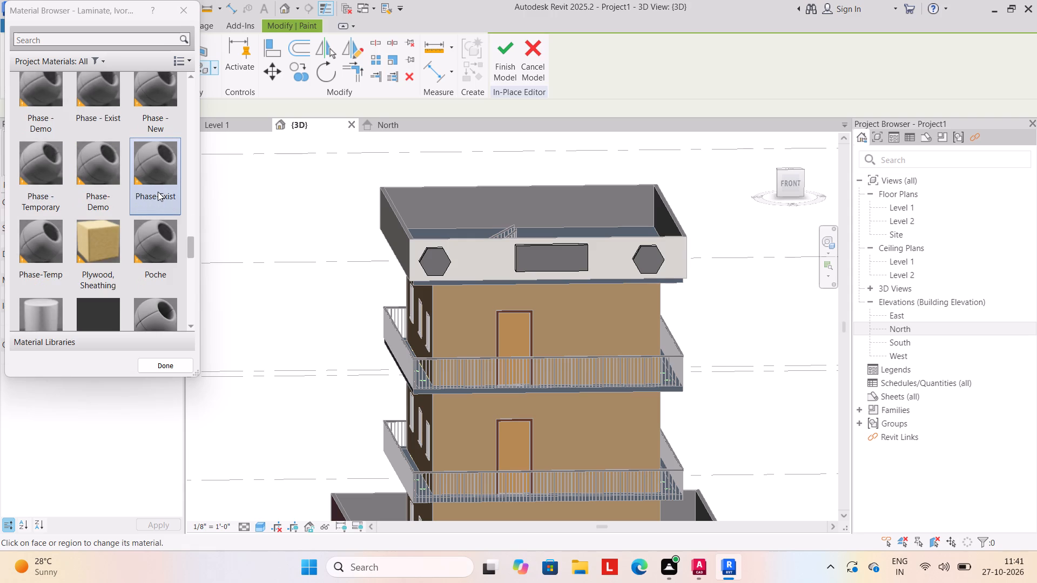
pyautogui.click(160, 235)
pyautogui.click(557, 255)
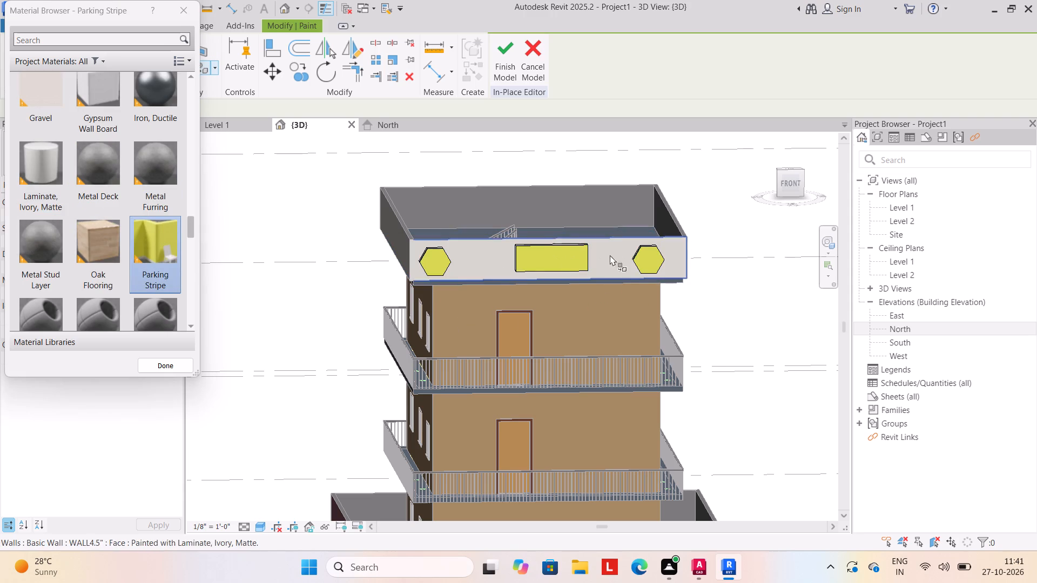
# Paint the top and upper-left side faces of the right-end hexagon with Parking Stripe.
pyautogui.scroll(18, 655, 241)
pyautogui.click(608, 270)
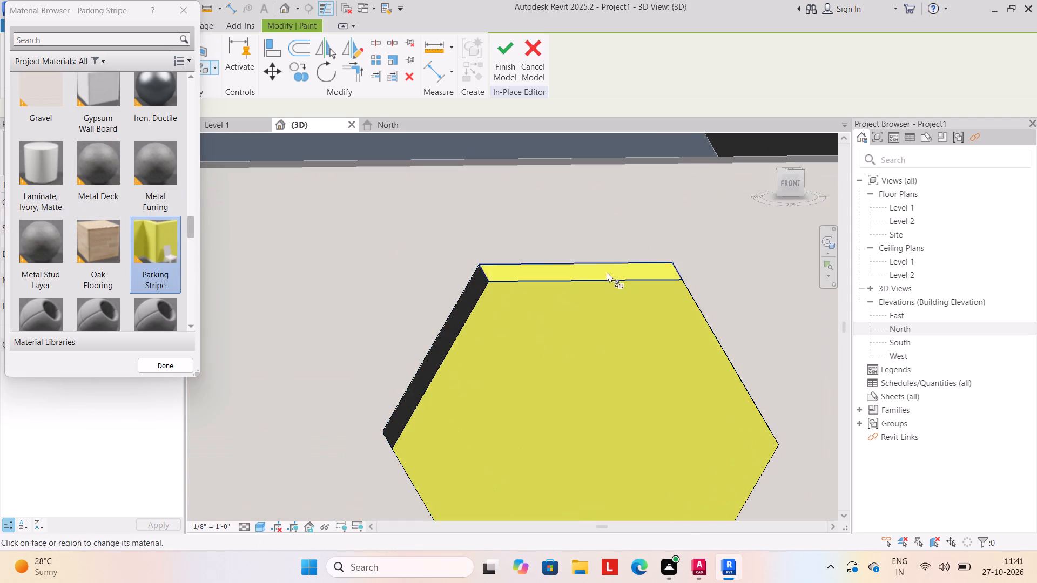
pyautogui.doubleClick(450, 340)
pyautogui.click(443, 342)
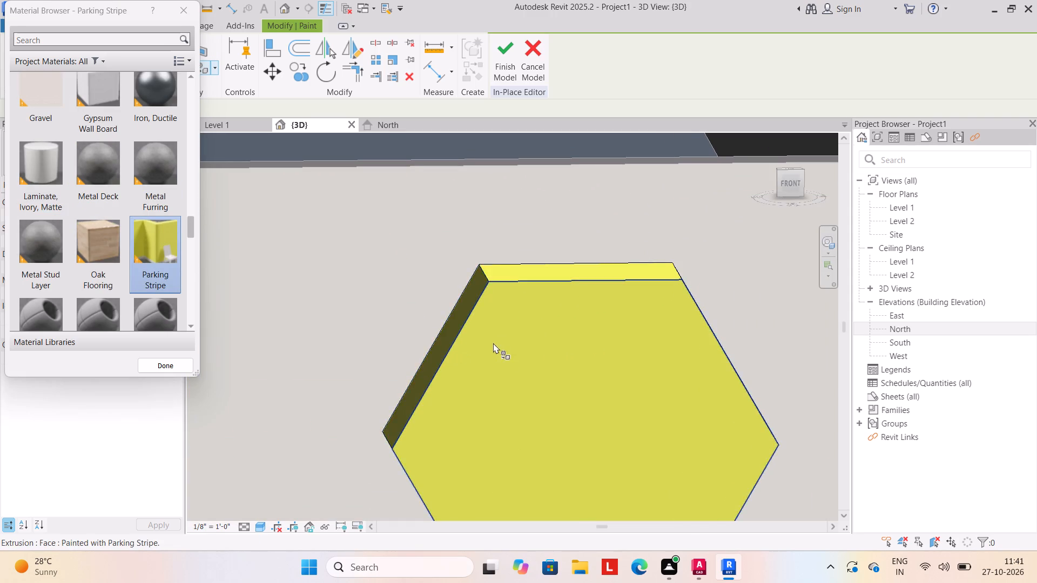
# Paint the top face of the rectangular parapet panel with Parking Stripe.
pyautogui.scroll(-15, 500, 351)
pyautogui.moveTo(468, 376); pyautogui.dragTo(679, 350, button='middle')
pyautogui.scroll(13, 613, 351)
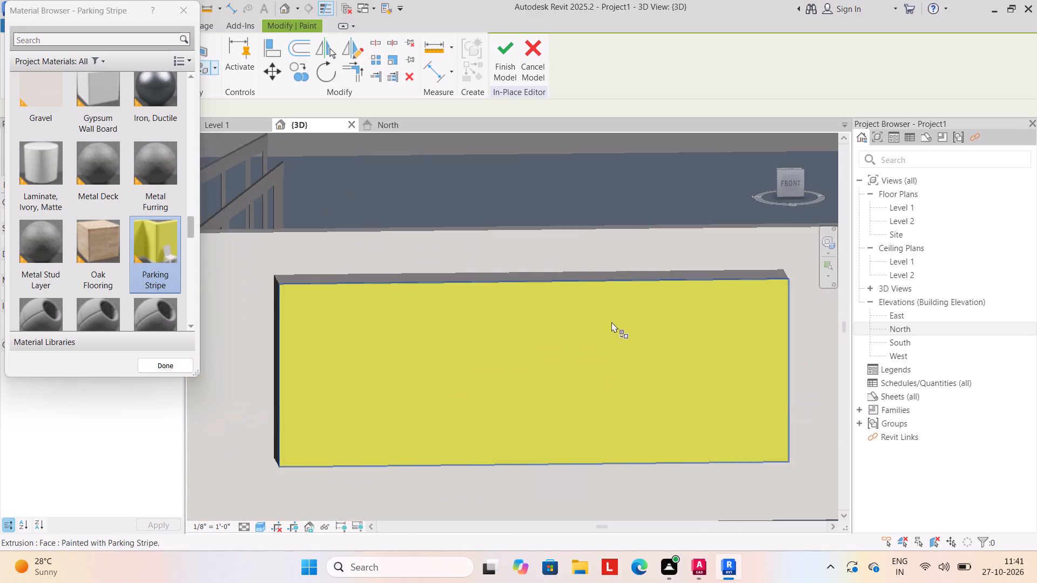
pyautogui.scroll(4, 611, 322)
pyautogui.click(634, 209)
pyautogui.click(636, 219)
pyautogui.scroll(-6, 630, 259)
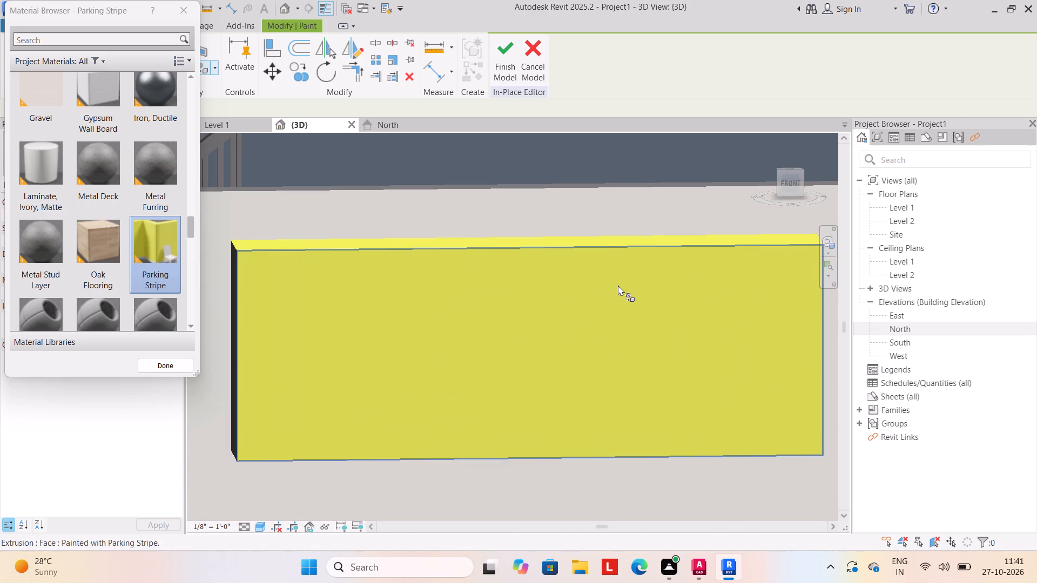
# Paint the left-end hexagon's top and upper-left side faces with Parking Stripe and finish the in-place model.
pyautogui.scroll(-10, 618, 285)
pyautogui.moveTo(479, 321); pyautogui.dragTo(773, 259, button='middle')
pyautogui.scroll(3, 688, 250)
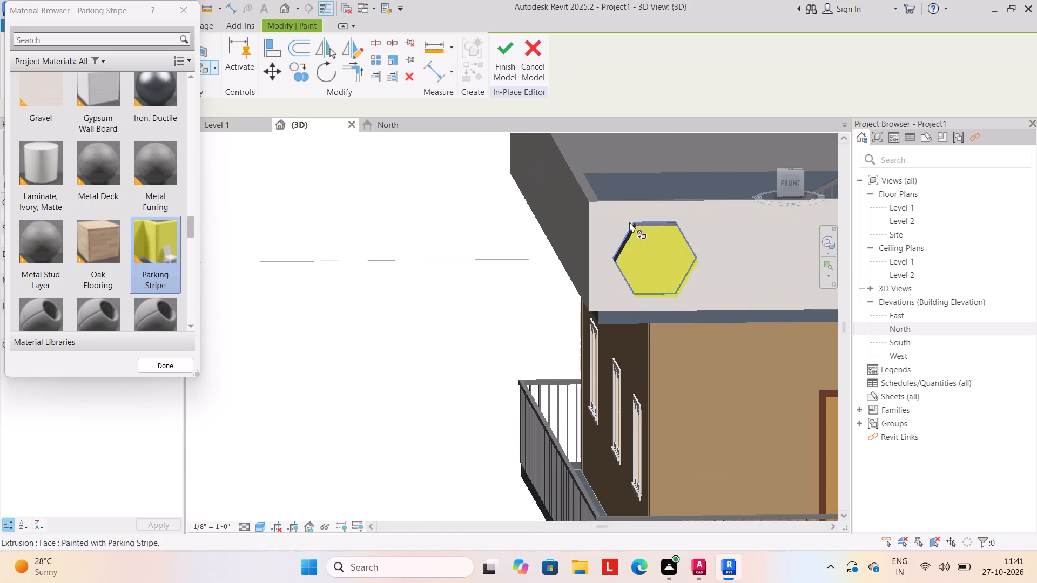
pyautogui.scroll(12, 629, 221)
pyautogui.click(666, 236)
pyautogui.click(694, 241)
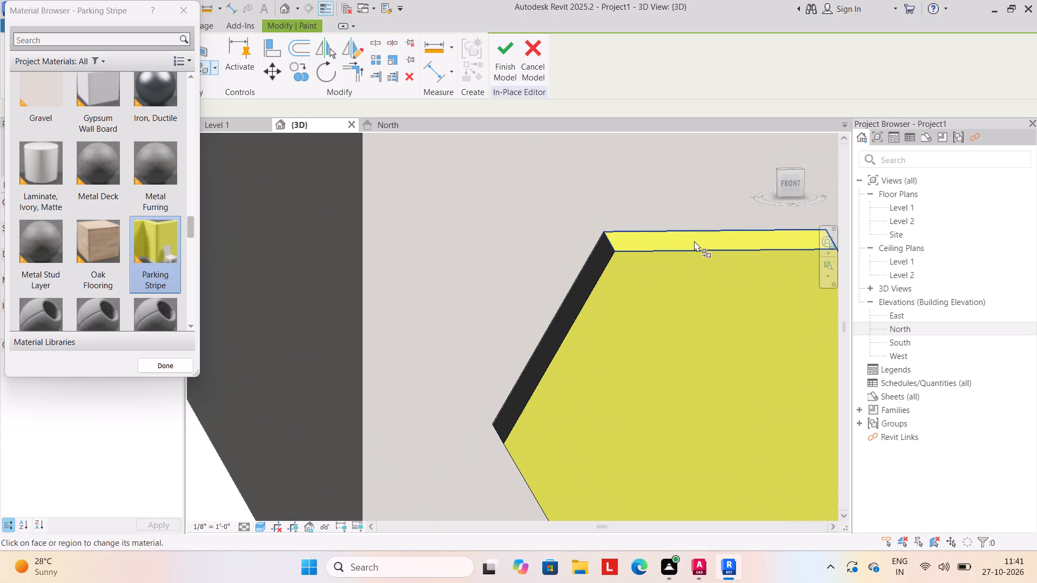
pyautogui.doubleClick(578, 307)
pyautogui.click(577, 308)
pyautogui.click(569, 308)
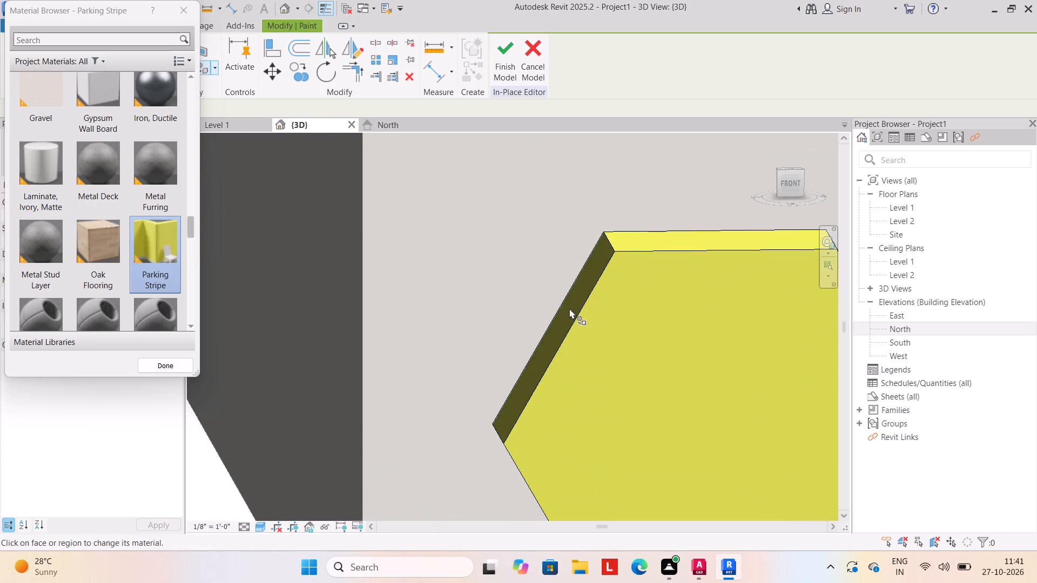
pyautogui.click(506, 62)
# Examine the house's front from the painted parapet down to the boundary wall and gate.
pyautogui.scroll(-10, 592, 317)
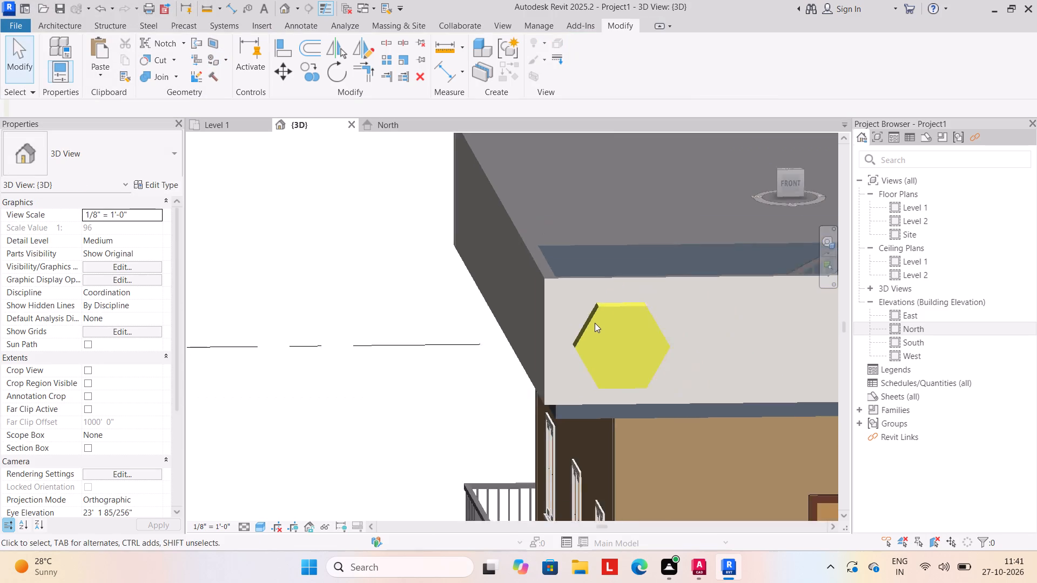
pyautogui.scroll(-12, 595, 323)
pyautogui.moveTo(590, 333); pyautogui.dragTo(484, 295, button='middle')
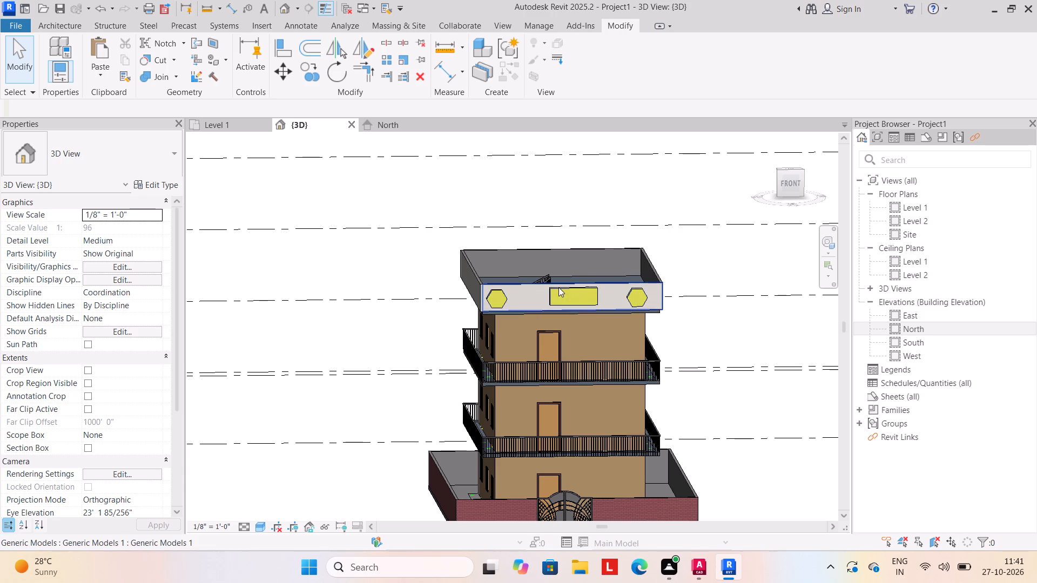
pyautogui.scroll(-3, 565, 299)
pyautogui.keyDown('shift'); pyautogui.moveTo(591, 332); pyautogui.dragTo(589, 309, button='middle'); pyautogui.keyUp('shift')
pyautogui.scroll(2, 628, 446)
pyautogui.keyDown('shift'); pyautogui.moveTo(614, 450); pyautogui.dragTo(609, 463, button='middle'); pyautogui.keyUp('shift')
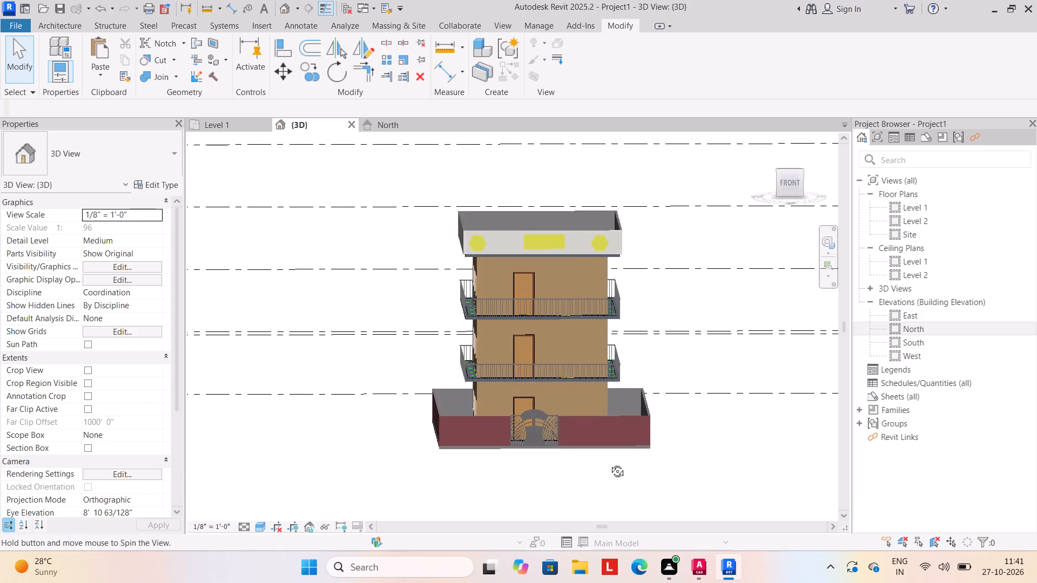
pyautogui.keyDown('shift'); pyautogui.moveTo(609, 463); pyautogui.dragTo(612, 461, button='middle'); pyautogui.keyUp('shift')
pyautogui.scroll(4, 604, 461)
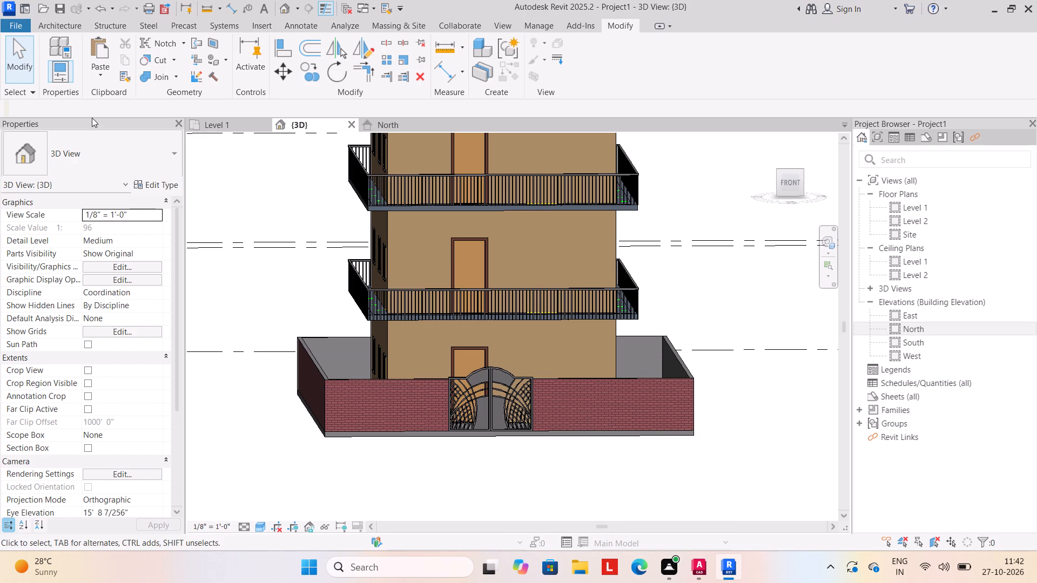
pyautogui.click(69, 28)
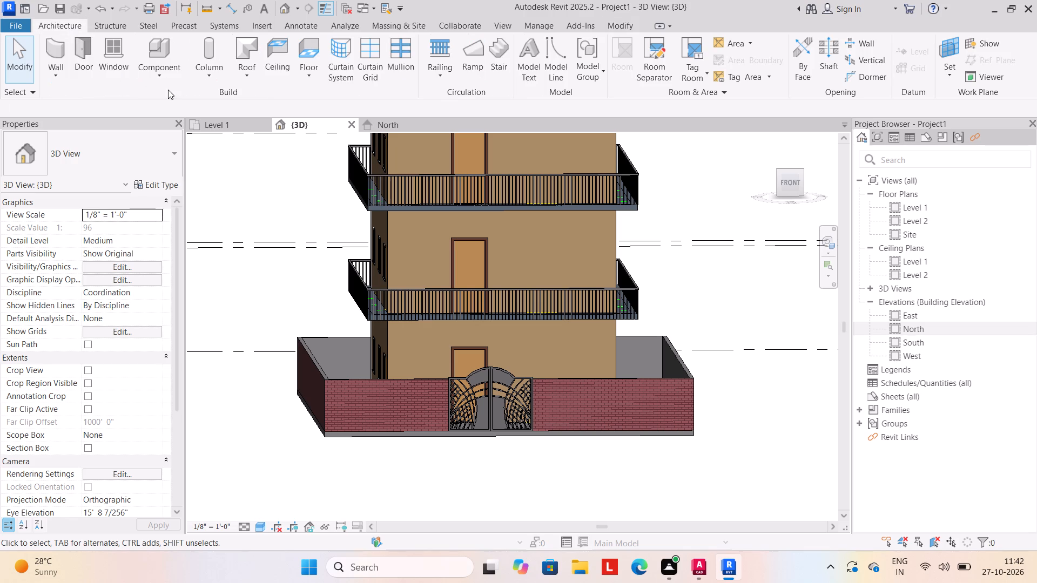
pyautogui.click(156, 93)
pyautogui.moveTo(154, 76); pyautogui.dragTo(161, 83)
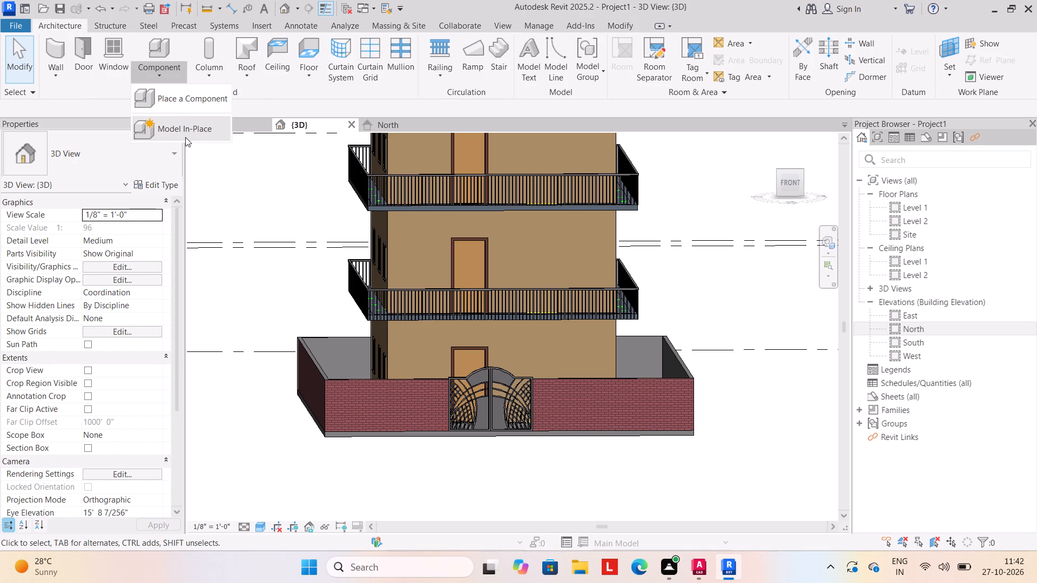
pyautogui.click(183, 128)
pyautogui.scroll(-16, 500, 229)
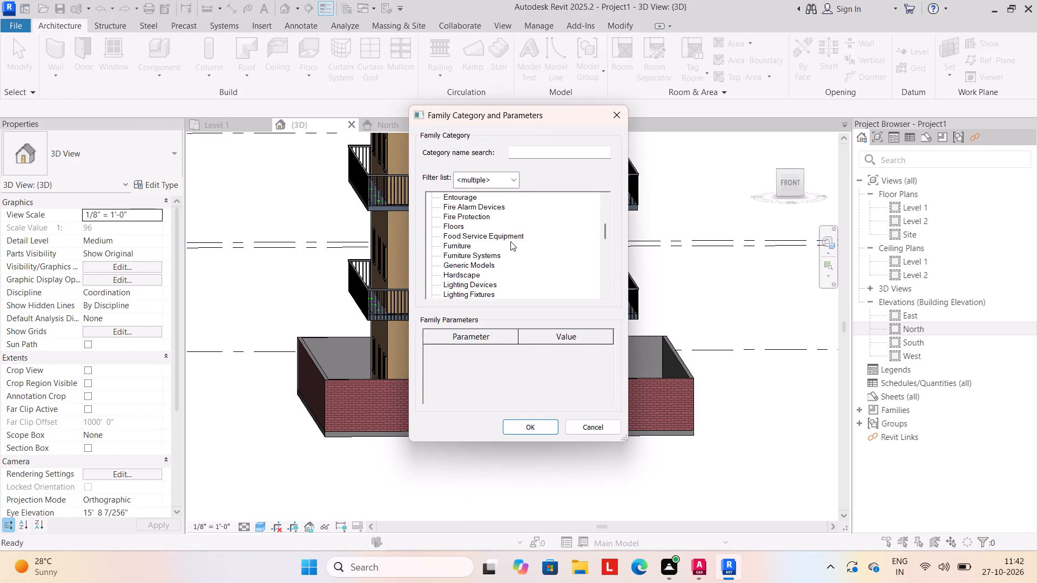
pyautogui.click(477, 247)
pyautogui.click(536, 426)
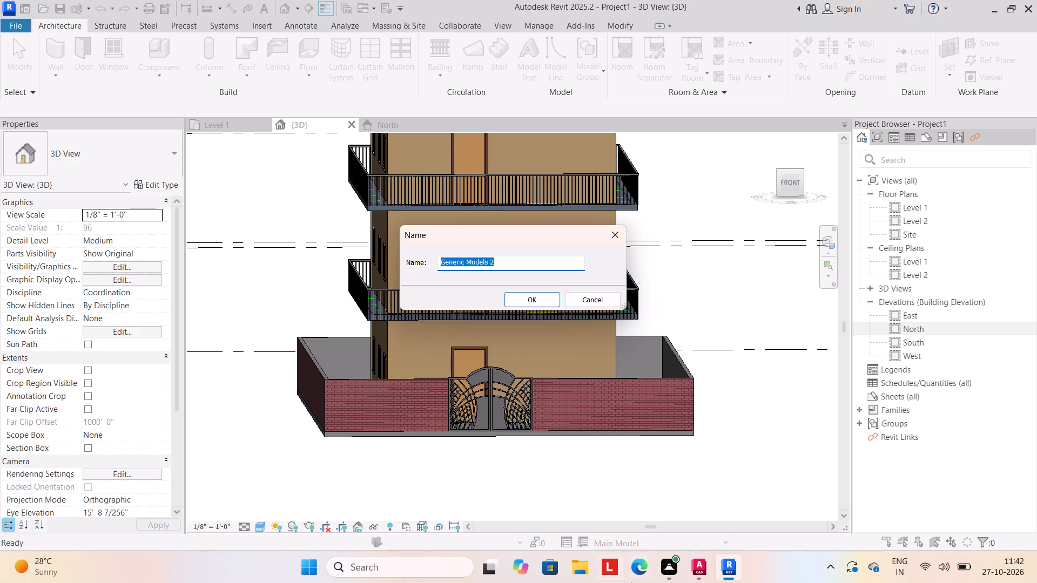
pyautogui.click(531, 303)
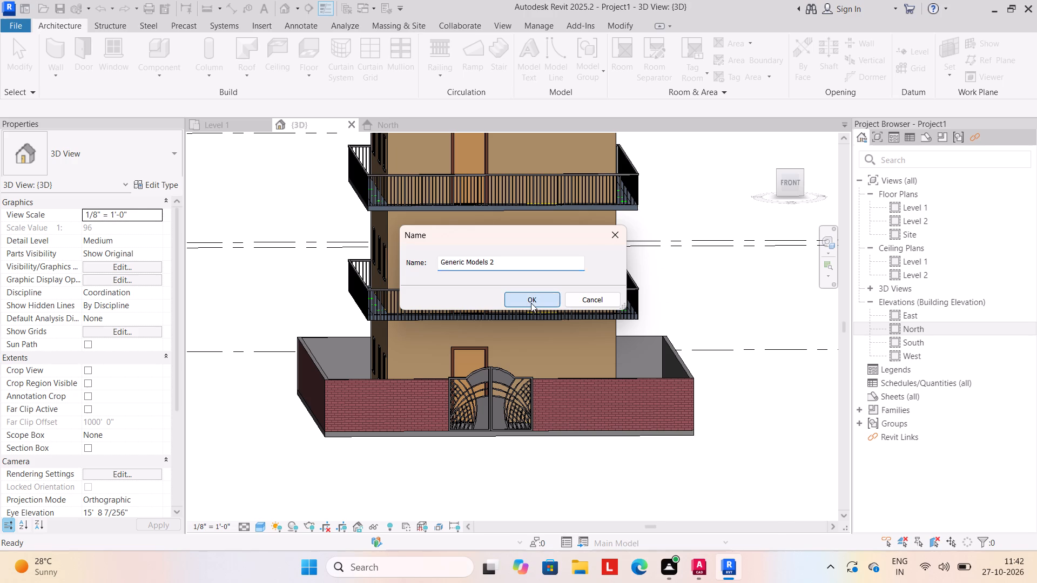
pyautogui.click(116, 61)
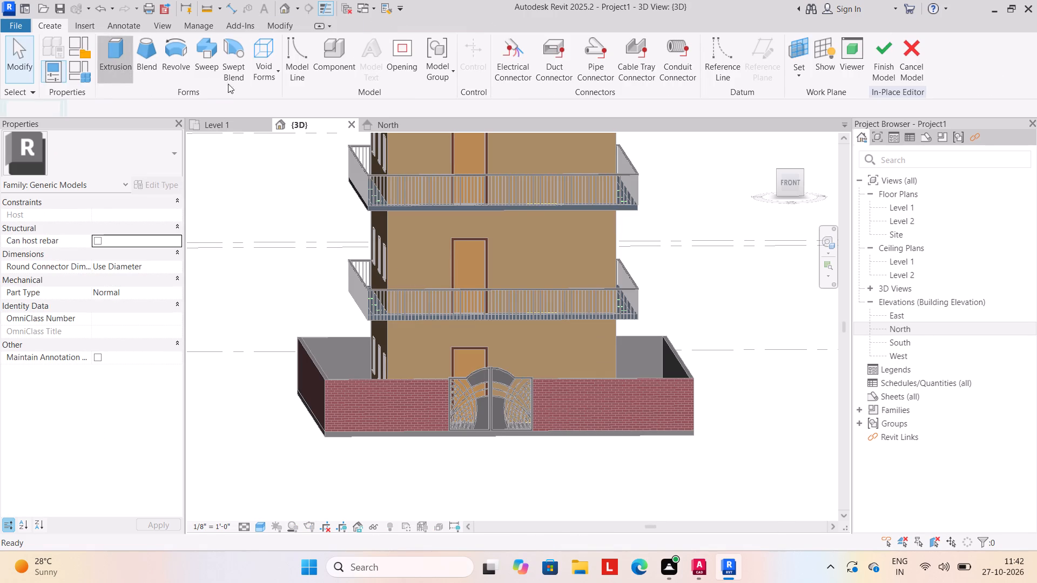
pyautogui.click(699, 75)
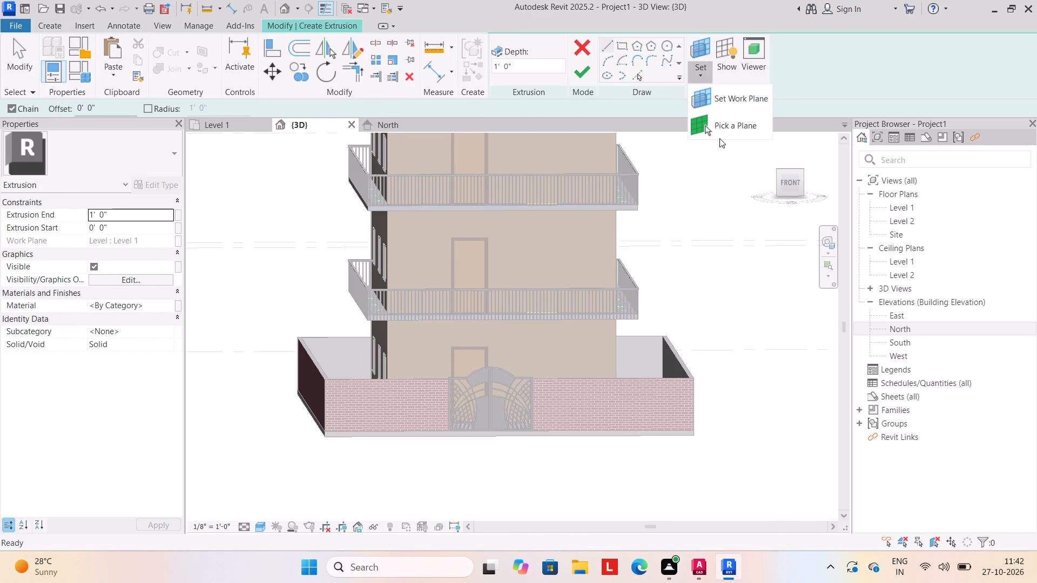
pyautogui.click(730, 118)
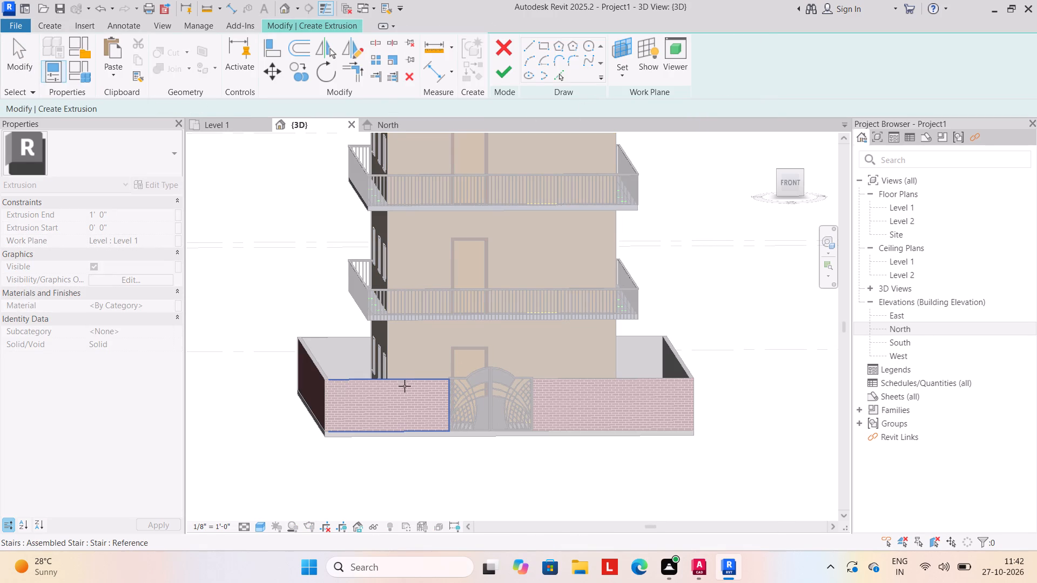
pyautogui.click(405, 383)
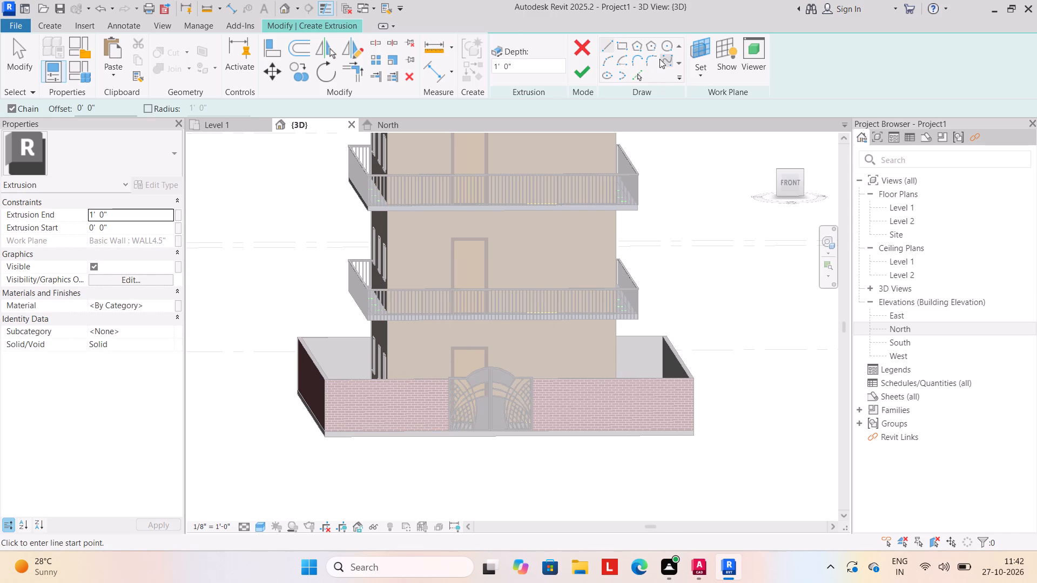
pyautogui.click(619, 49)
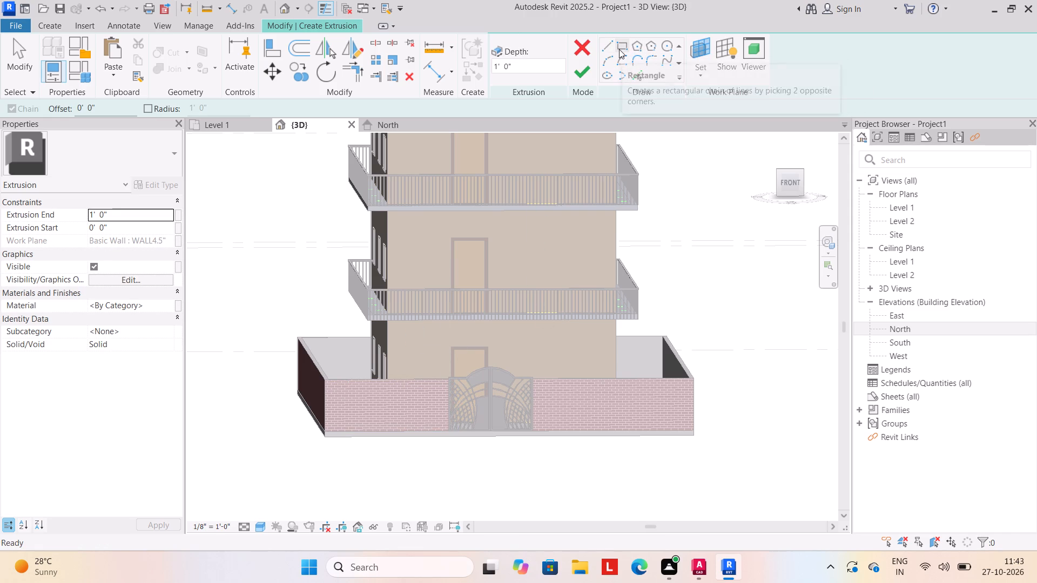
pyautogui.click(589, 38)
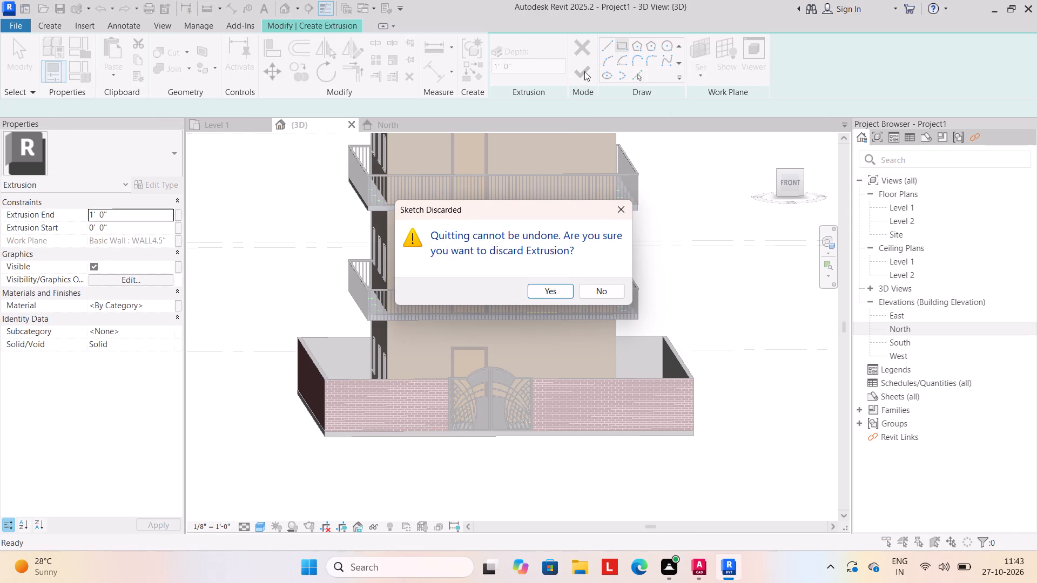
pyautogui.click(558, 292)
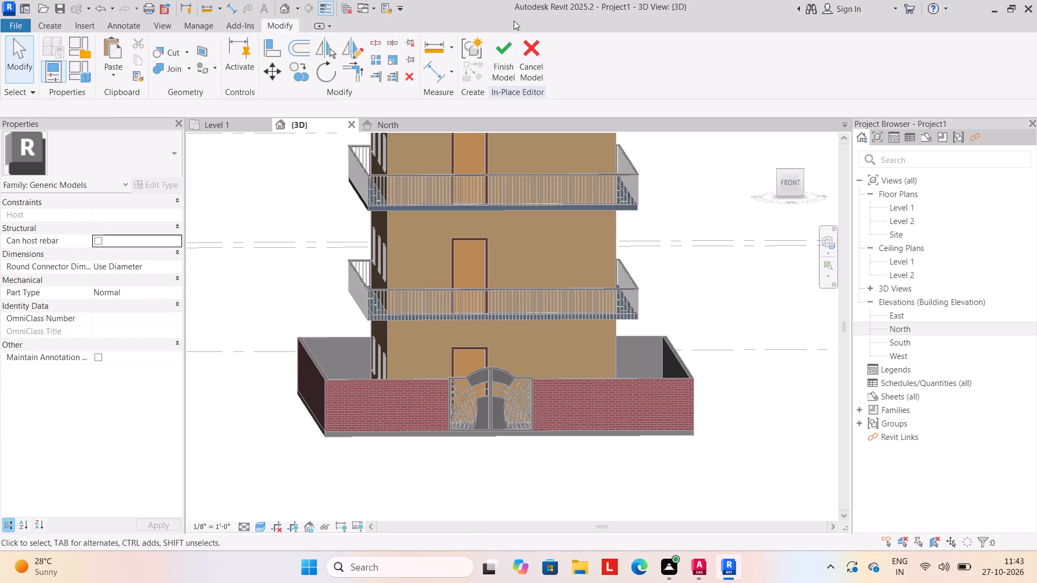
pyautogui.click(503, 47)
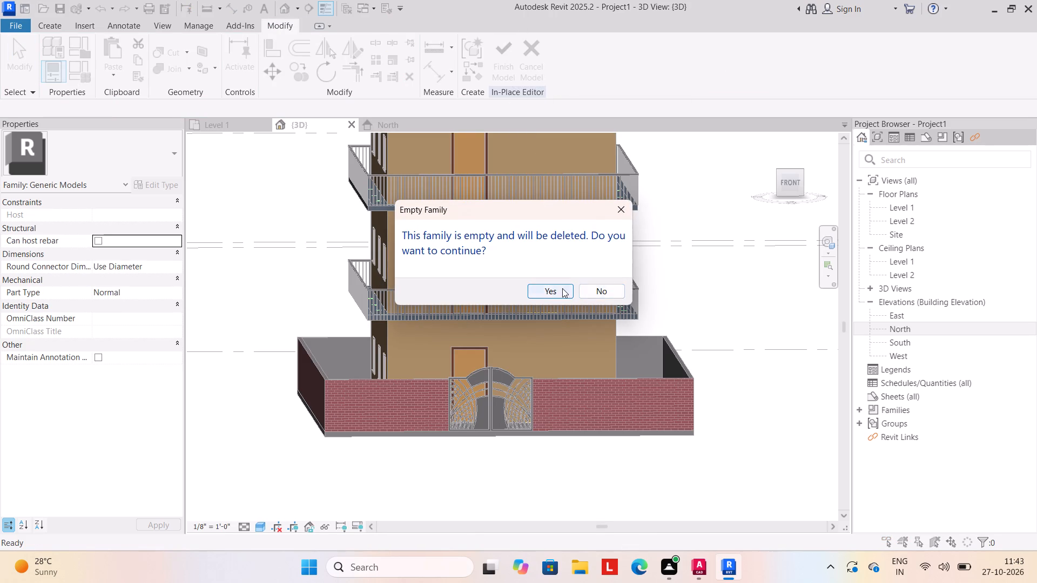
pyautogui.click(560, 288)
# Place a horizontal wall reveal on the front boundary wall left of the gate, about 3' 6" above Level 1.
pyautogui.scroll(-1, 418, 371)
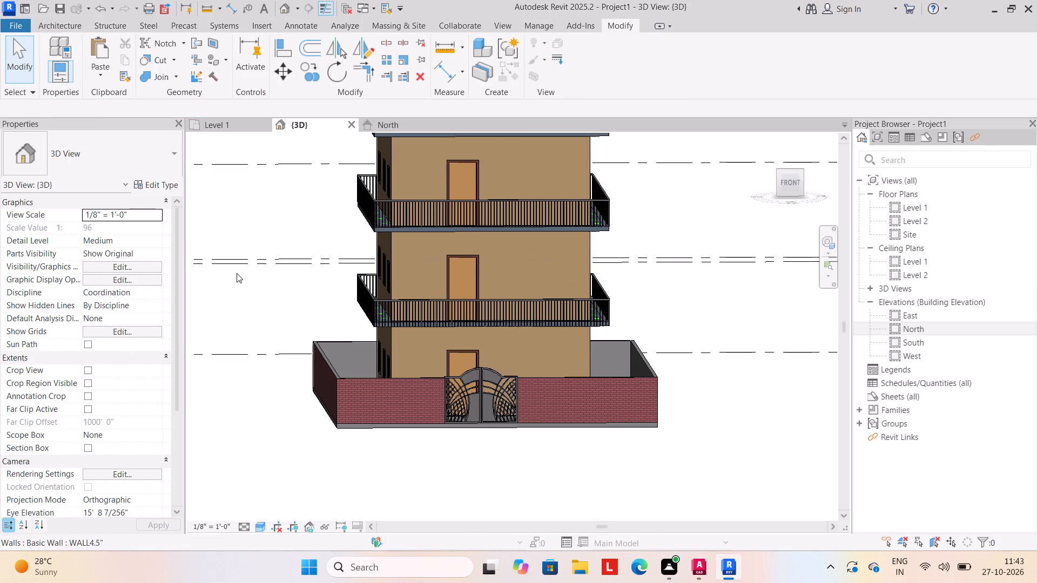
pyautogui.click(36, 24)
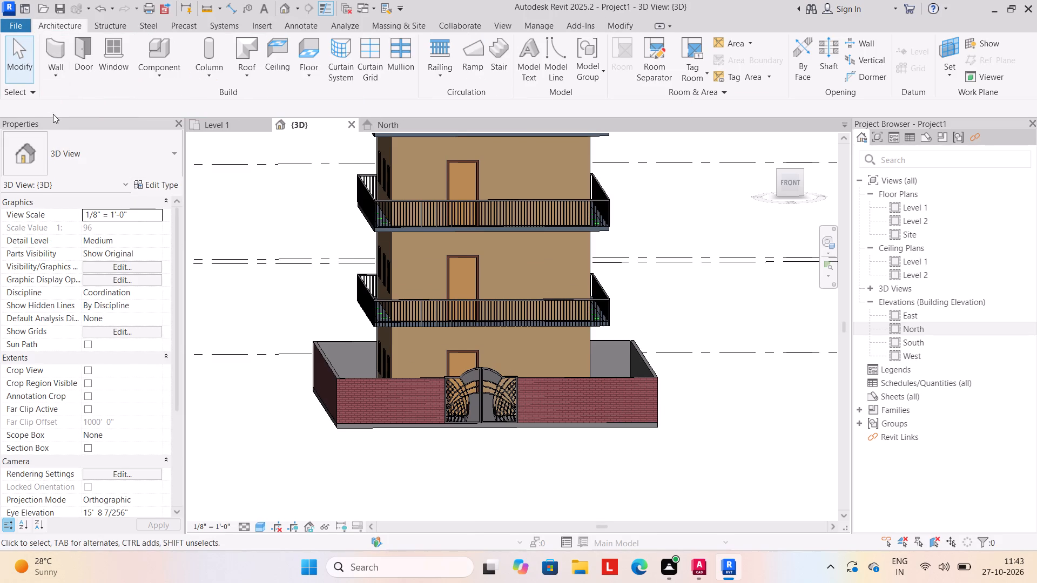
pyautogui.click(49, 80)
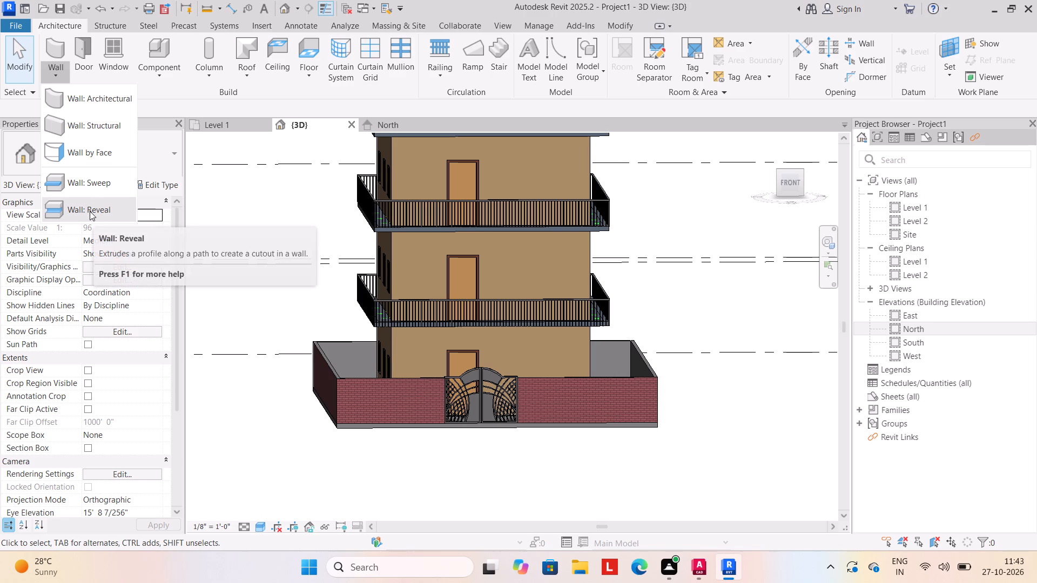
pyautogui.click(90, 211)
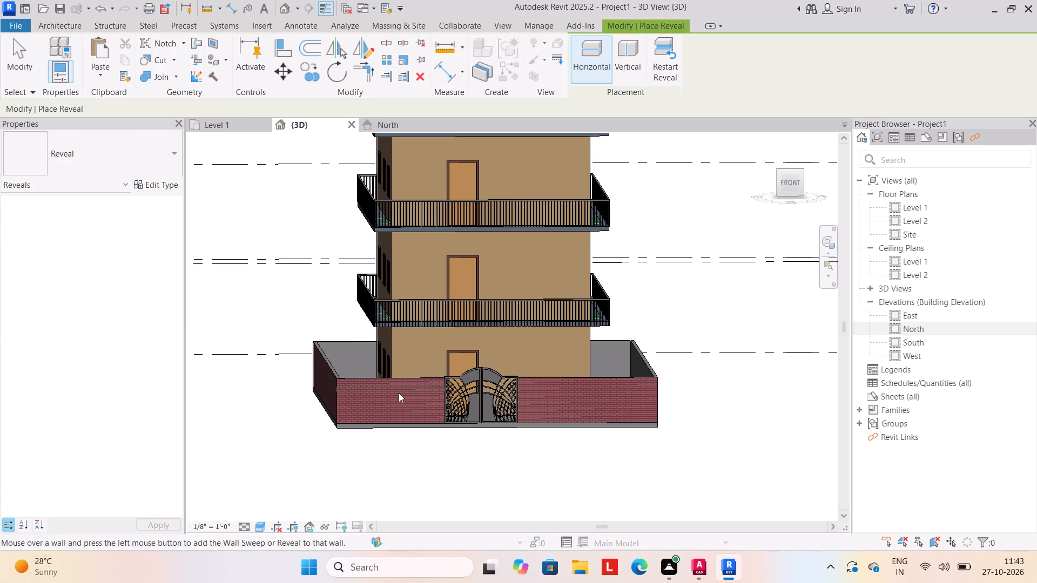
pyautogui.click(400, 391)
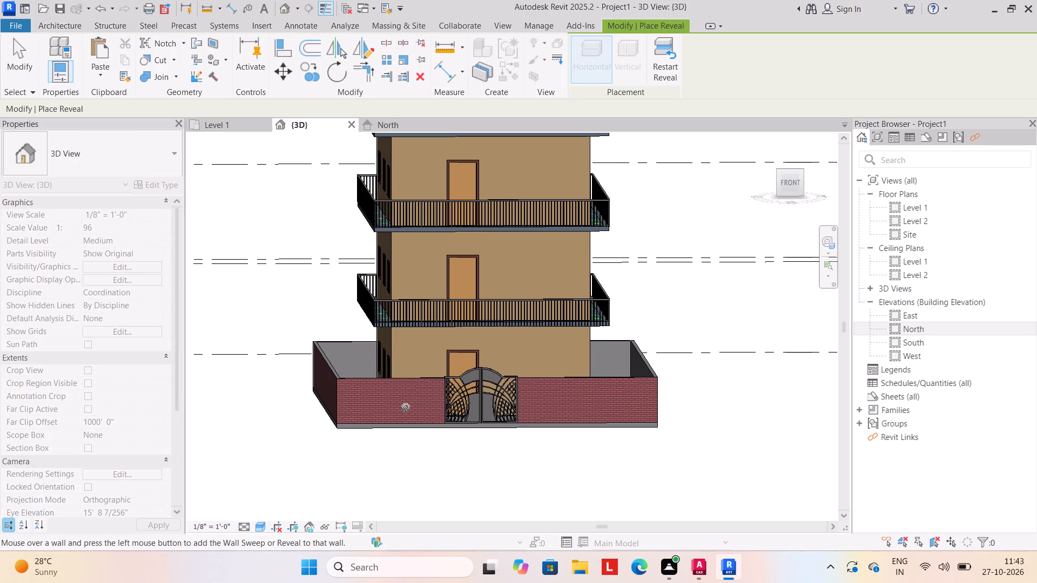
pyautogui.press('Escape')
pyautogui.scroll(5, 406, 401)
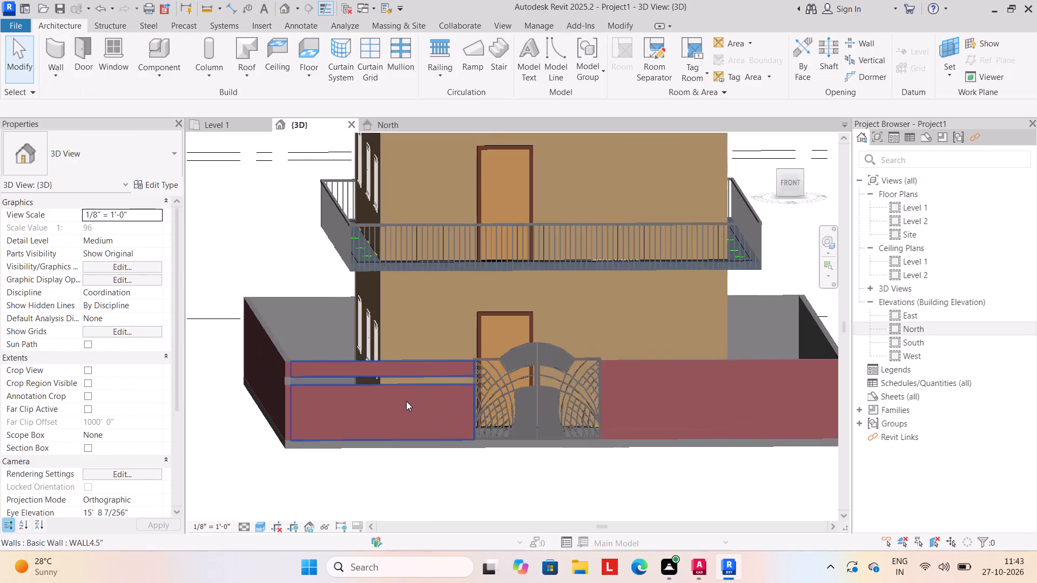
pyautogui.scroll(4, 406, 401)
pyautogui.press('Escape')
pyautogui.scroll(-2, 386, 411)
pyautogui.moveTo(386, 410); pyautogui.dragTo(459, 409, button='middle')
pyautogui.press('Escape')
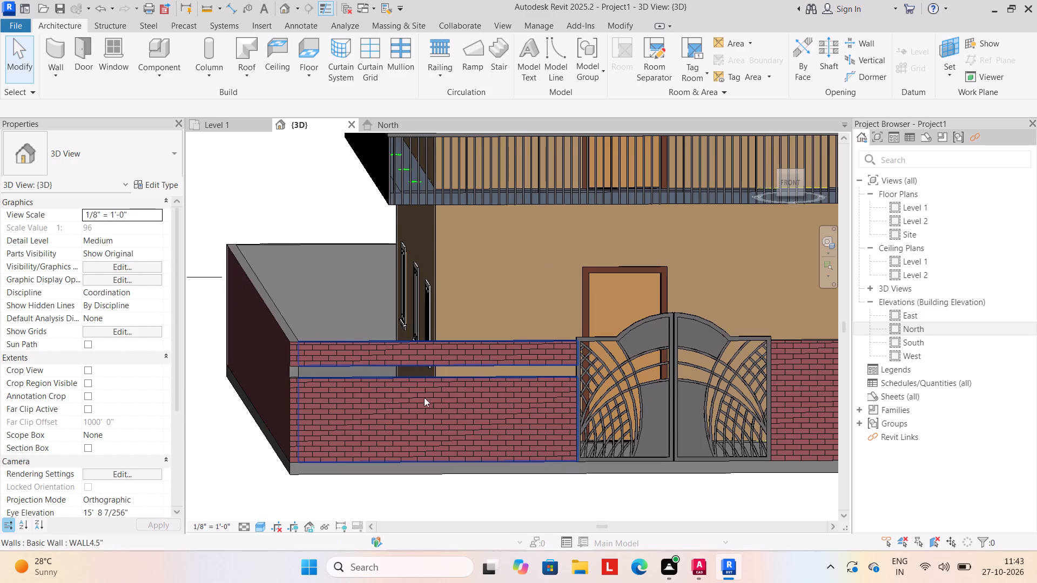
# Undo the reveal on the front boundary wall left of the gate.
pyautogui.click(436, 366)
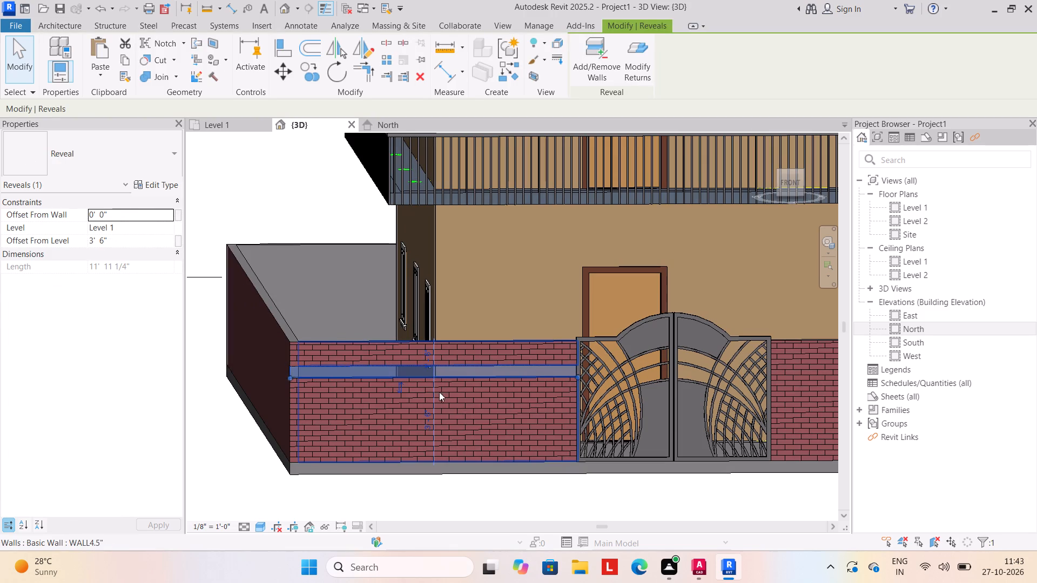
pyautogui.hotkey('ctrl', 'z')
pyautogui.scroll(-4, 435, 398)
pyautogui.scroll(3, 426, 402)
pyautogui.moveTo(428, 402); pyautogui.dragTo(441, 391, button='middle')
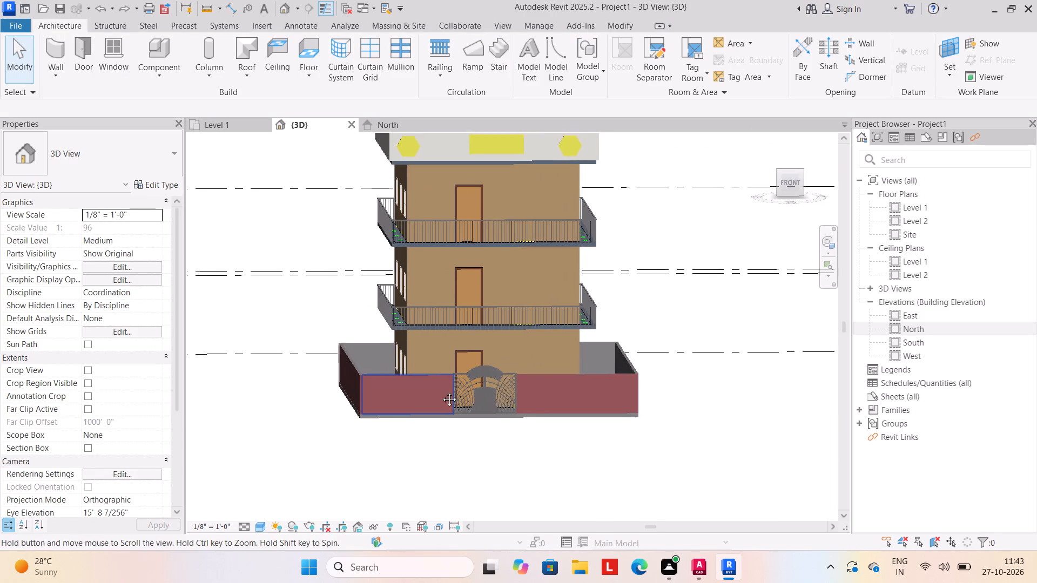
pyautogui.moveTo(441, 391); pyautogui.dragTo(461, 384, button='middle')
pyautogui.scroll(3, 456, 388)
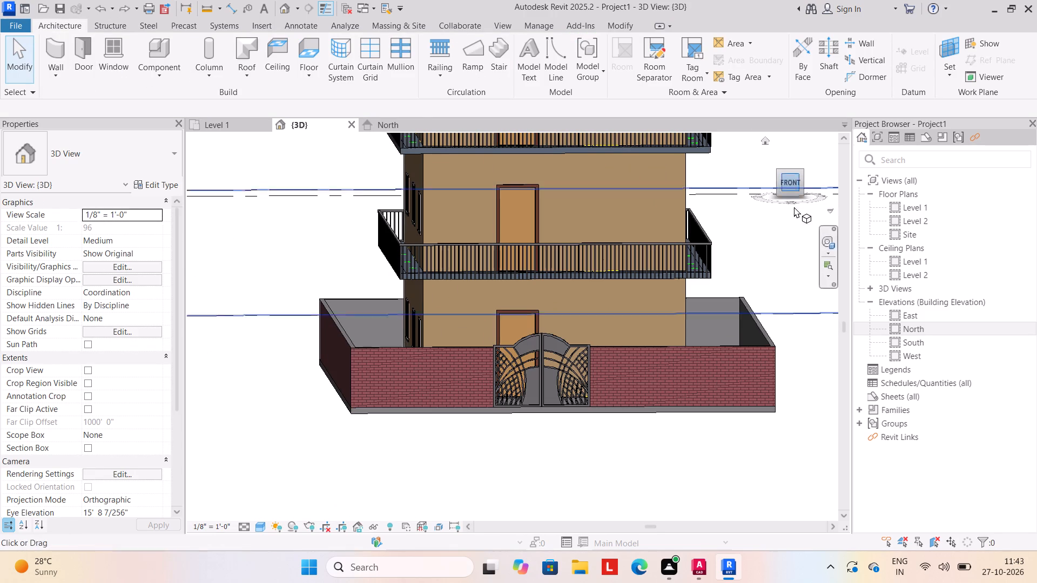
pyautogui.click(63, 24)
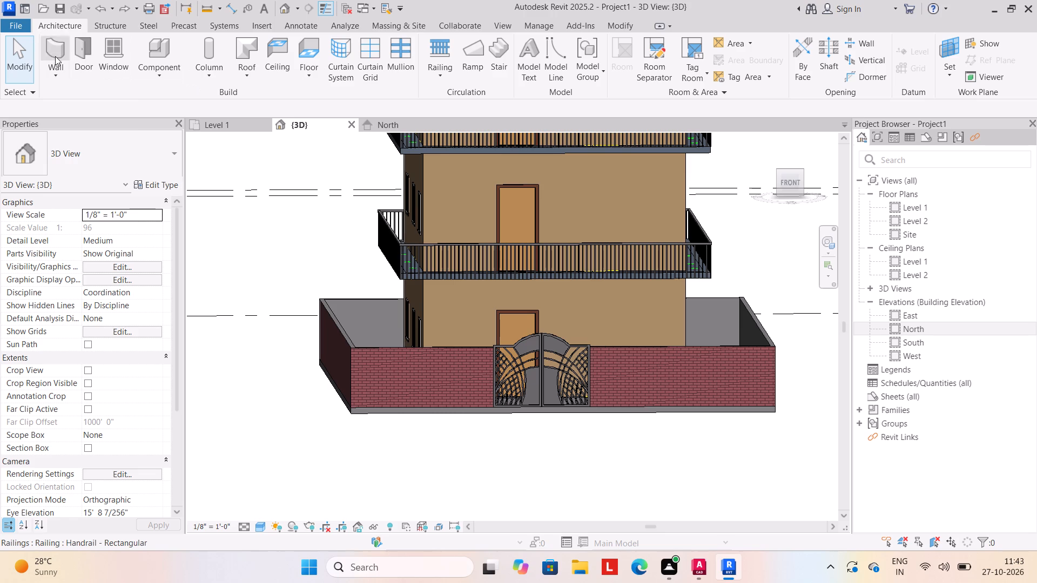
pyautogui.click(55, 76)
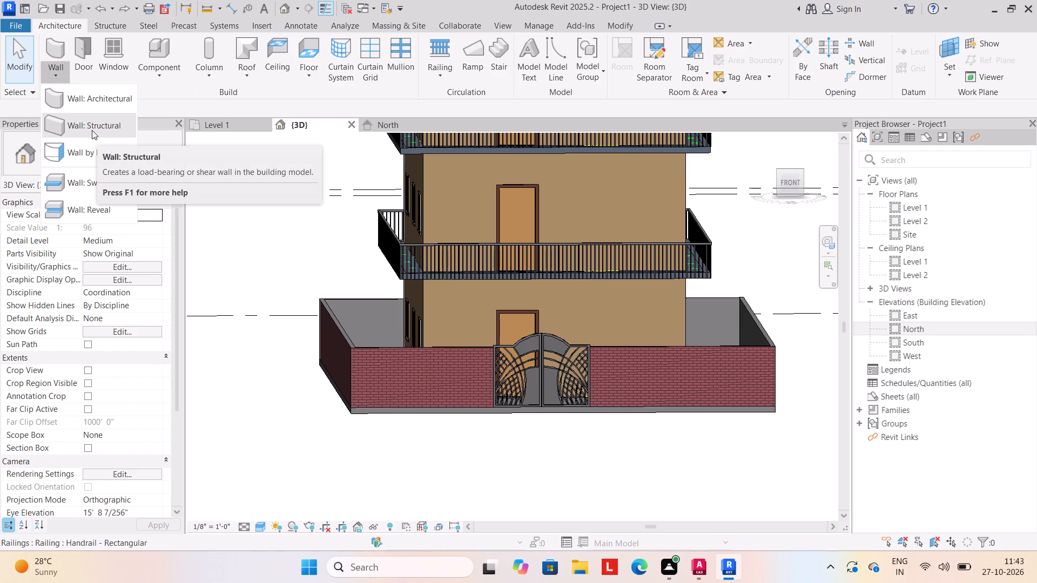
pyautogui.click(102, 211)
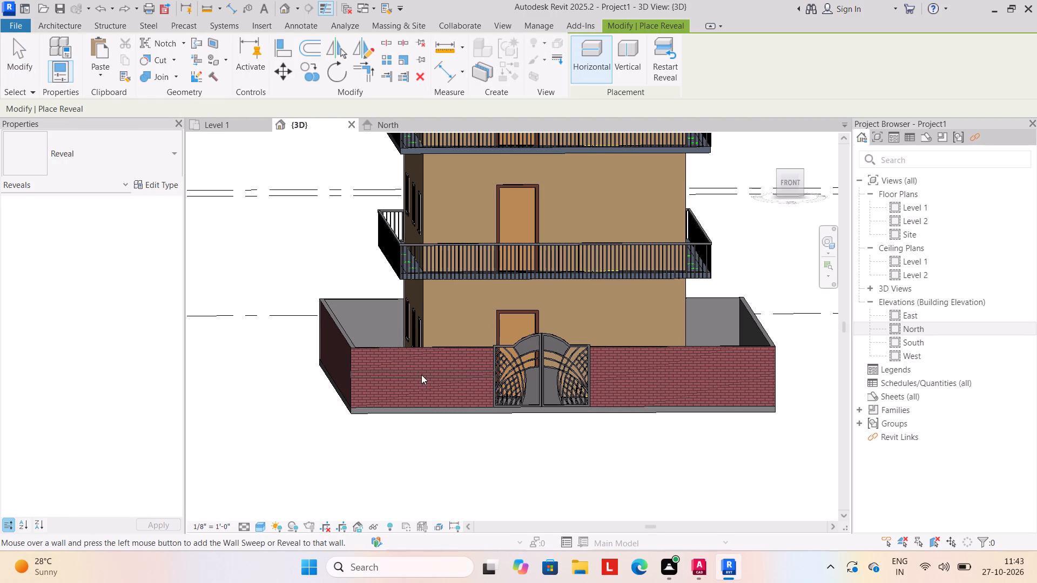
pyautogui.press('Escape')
# Find the Reveal-Brick Course profile family and review the type properties of its 1 Brick type.
pyautogui.click(917, 415)
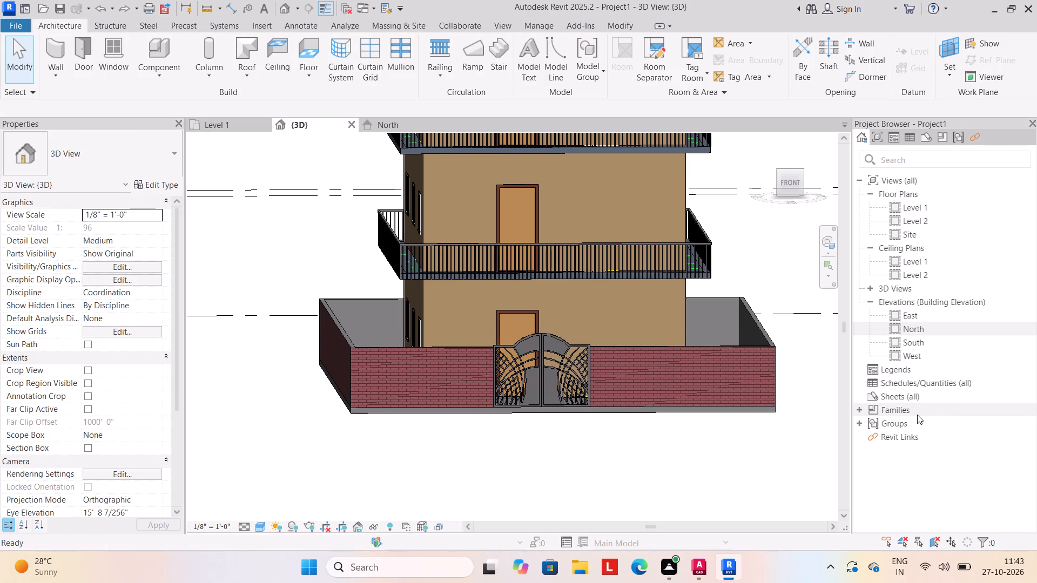
pyautogui.doubleClick(920, 406)
pyautogui.scroll(-4, 918, 473)
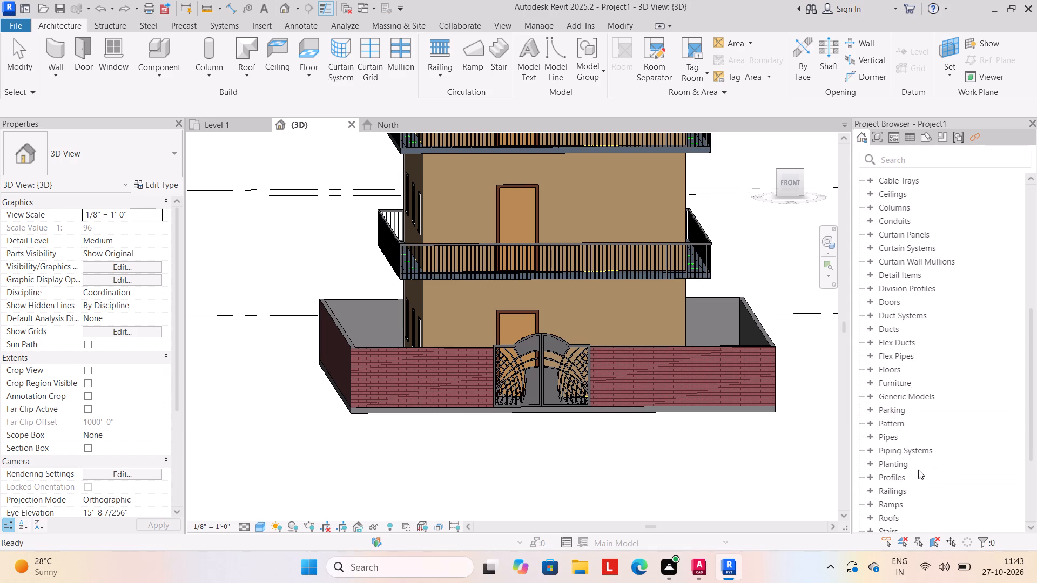
pyautogui.scroll(-1, 917, 416)
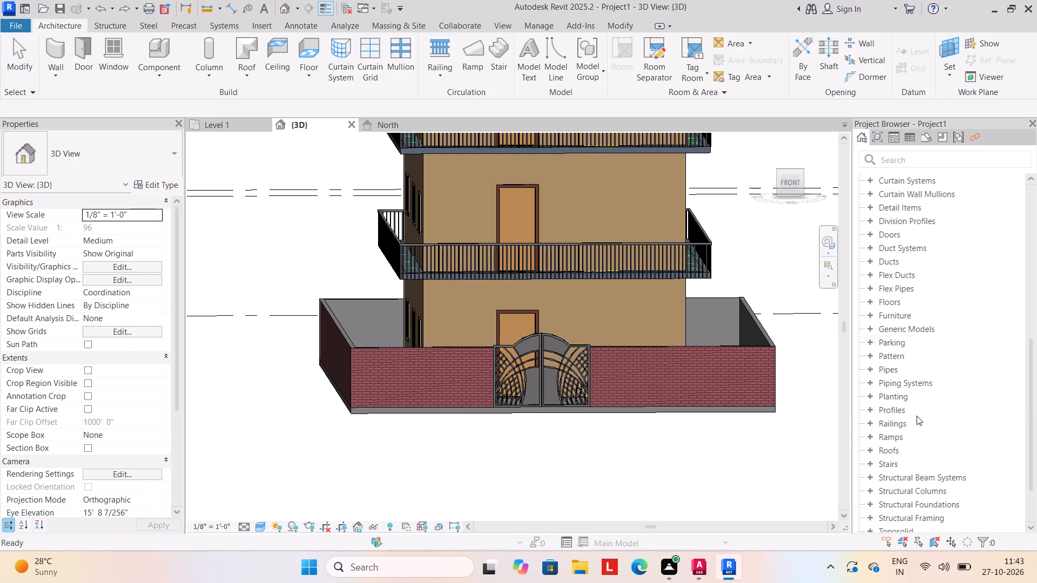
pyautogui.doubleClick(903, 412)
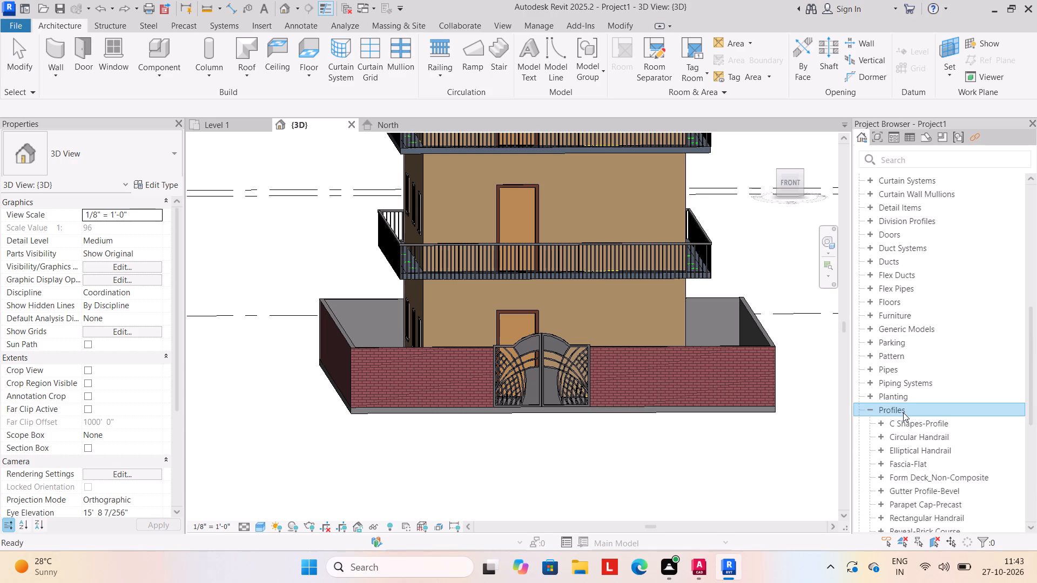
pyautogui.scroll(-2, 914, 417)
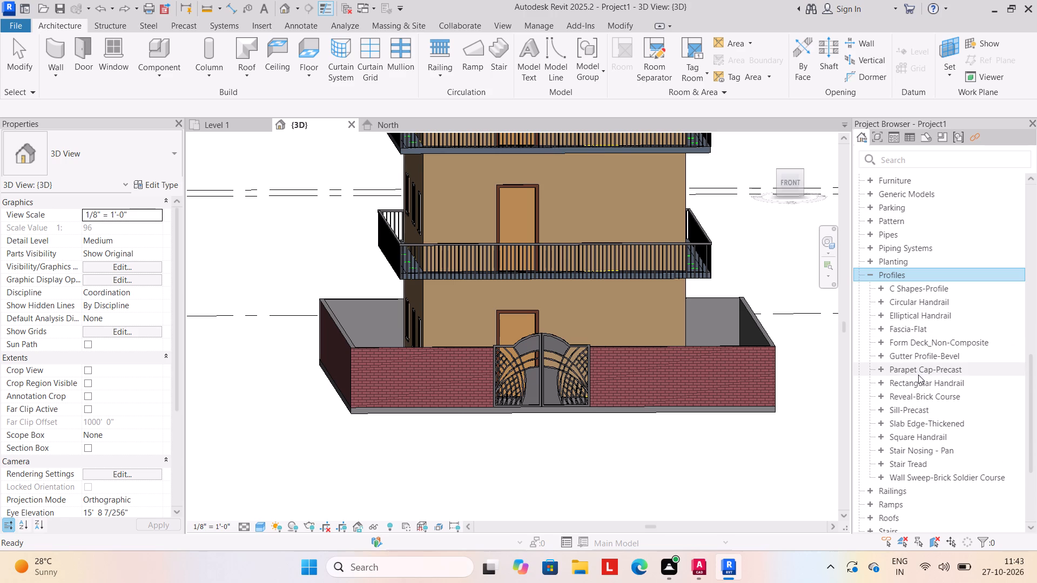
pyautogui.doubleClick(929, 396)
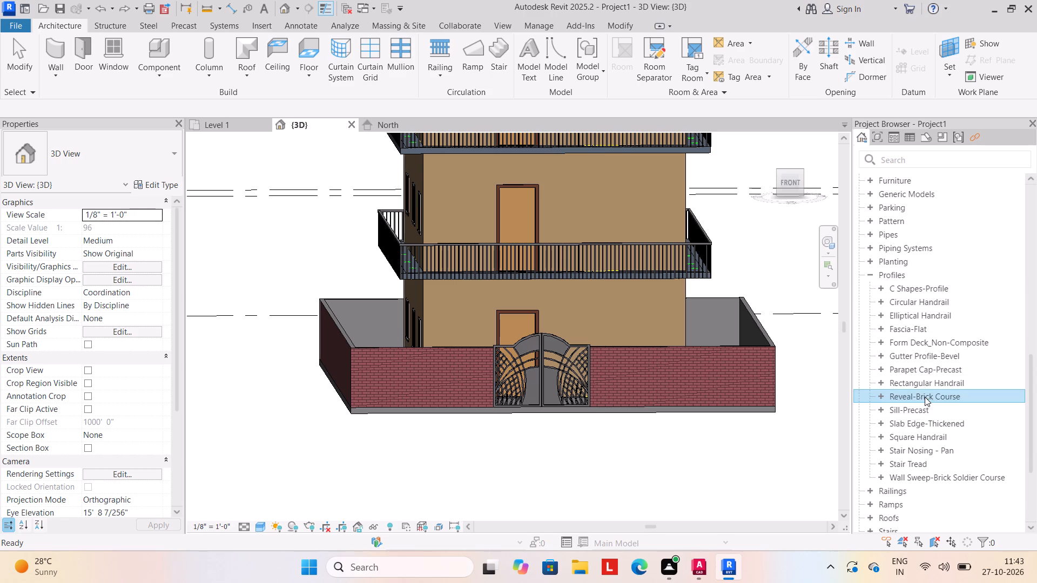
pyautogui.click(941, 395)
pyautogui.doubleClick(933, 412)
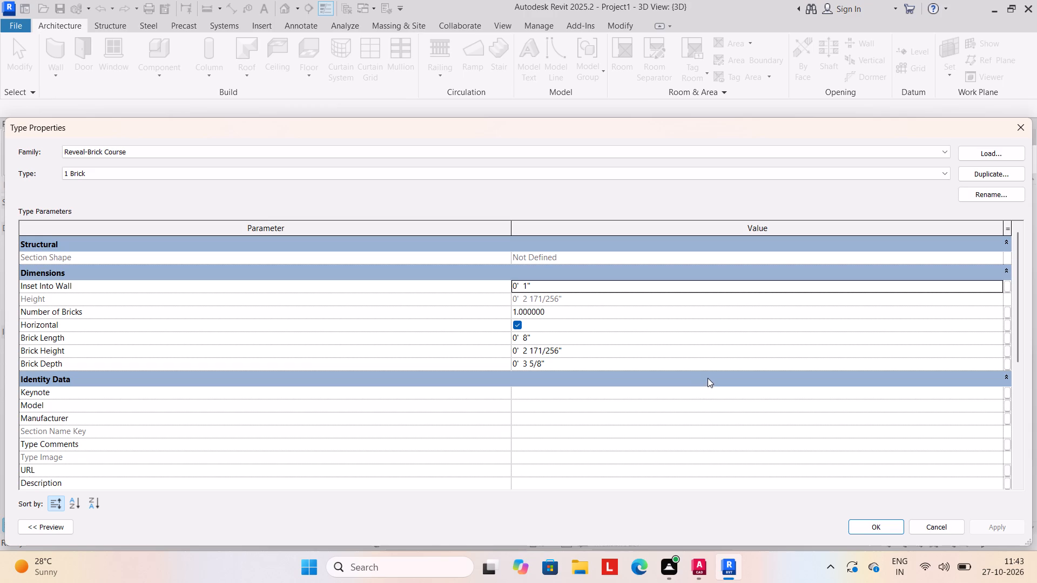
pyautogui.click(878, 528)
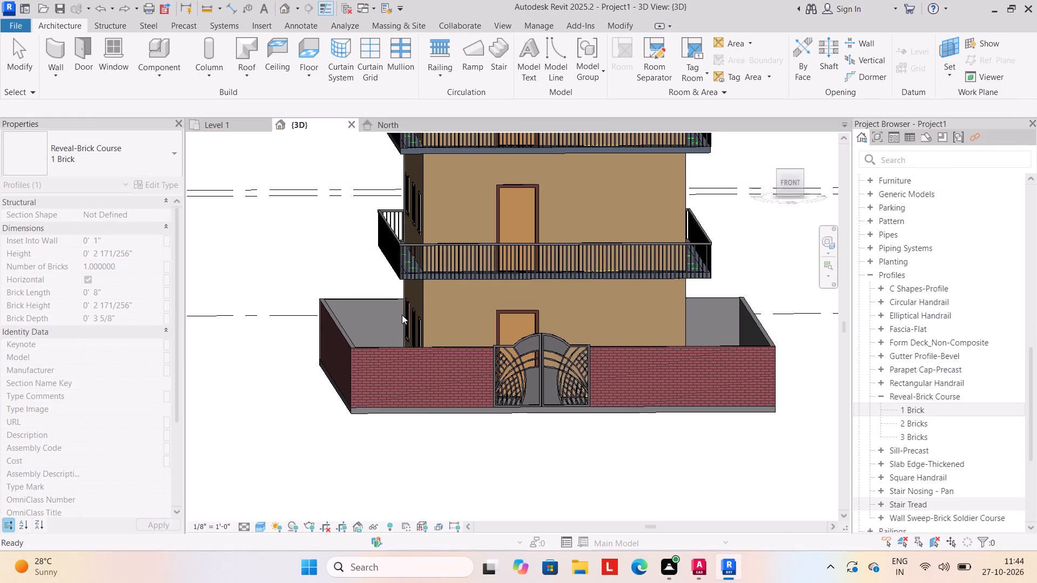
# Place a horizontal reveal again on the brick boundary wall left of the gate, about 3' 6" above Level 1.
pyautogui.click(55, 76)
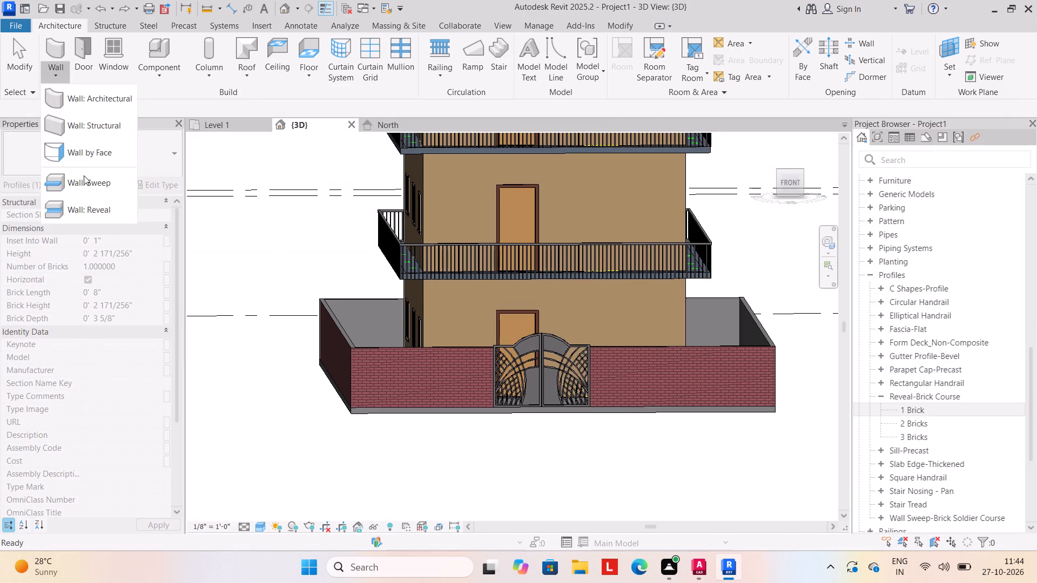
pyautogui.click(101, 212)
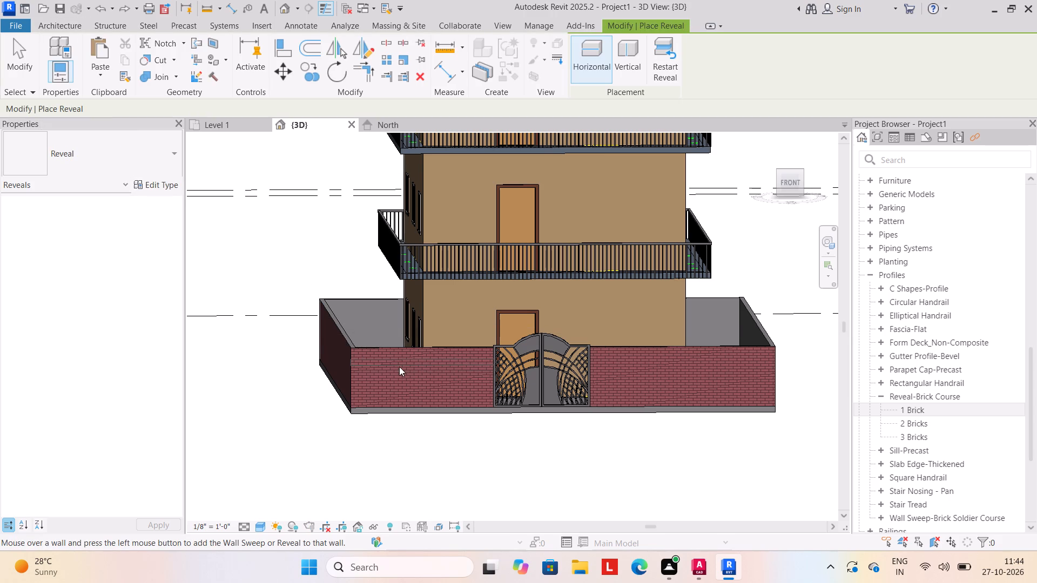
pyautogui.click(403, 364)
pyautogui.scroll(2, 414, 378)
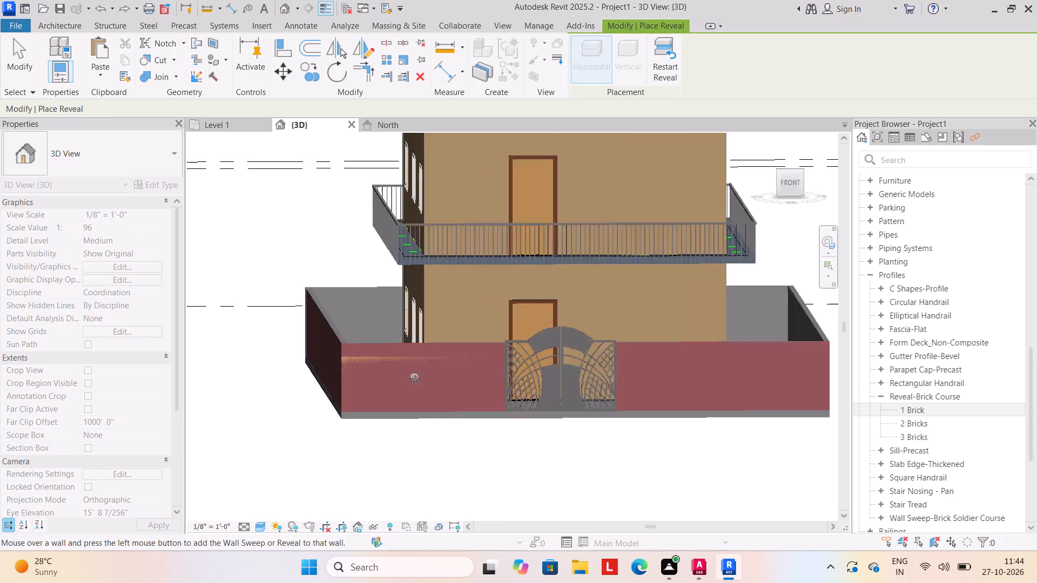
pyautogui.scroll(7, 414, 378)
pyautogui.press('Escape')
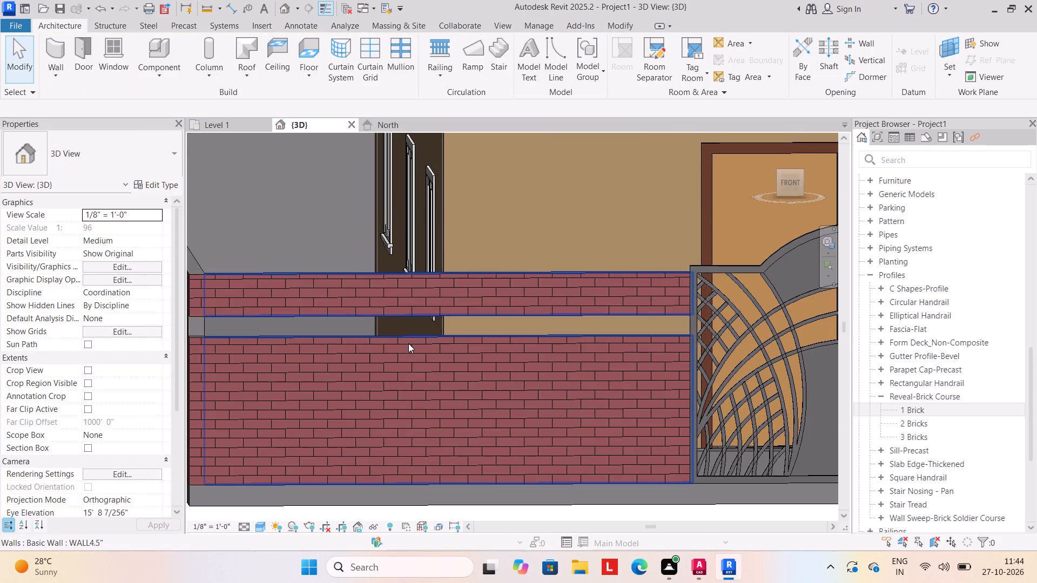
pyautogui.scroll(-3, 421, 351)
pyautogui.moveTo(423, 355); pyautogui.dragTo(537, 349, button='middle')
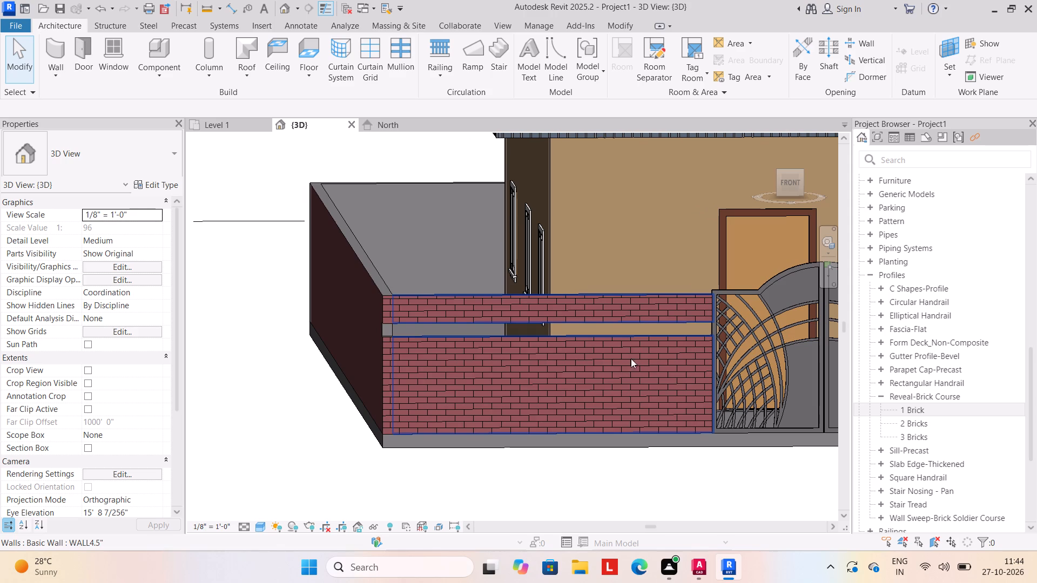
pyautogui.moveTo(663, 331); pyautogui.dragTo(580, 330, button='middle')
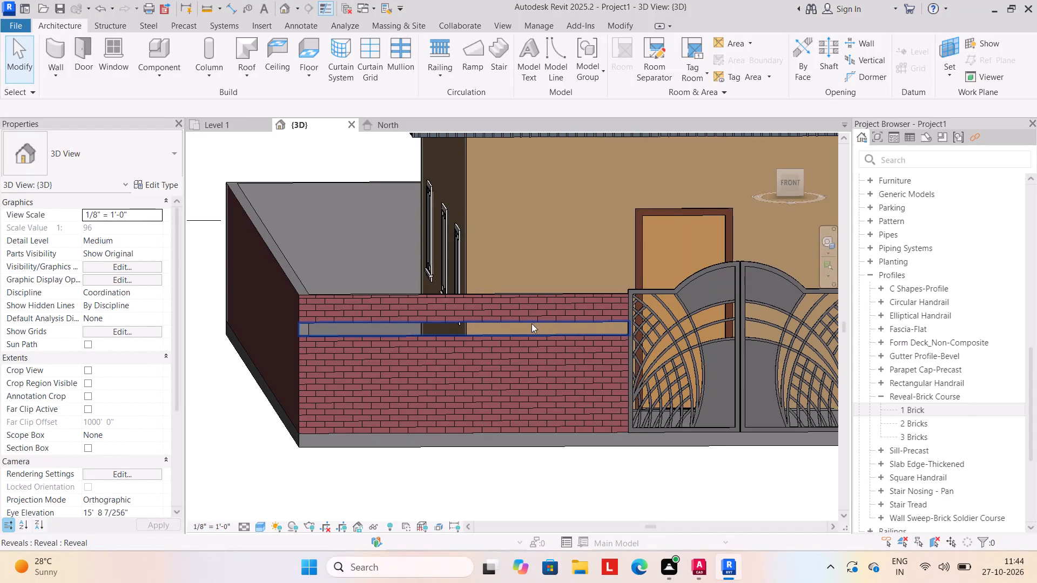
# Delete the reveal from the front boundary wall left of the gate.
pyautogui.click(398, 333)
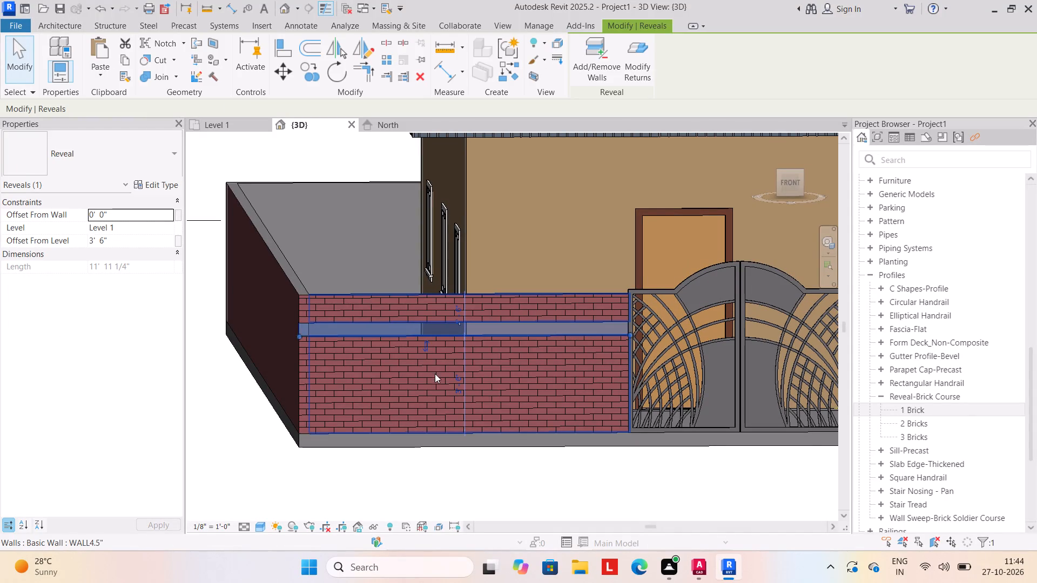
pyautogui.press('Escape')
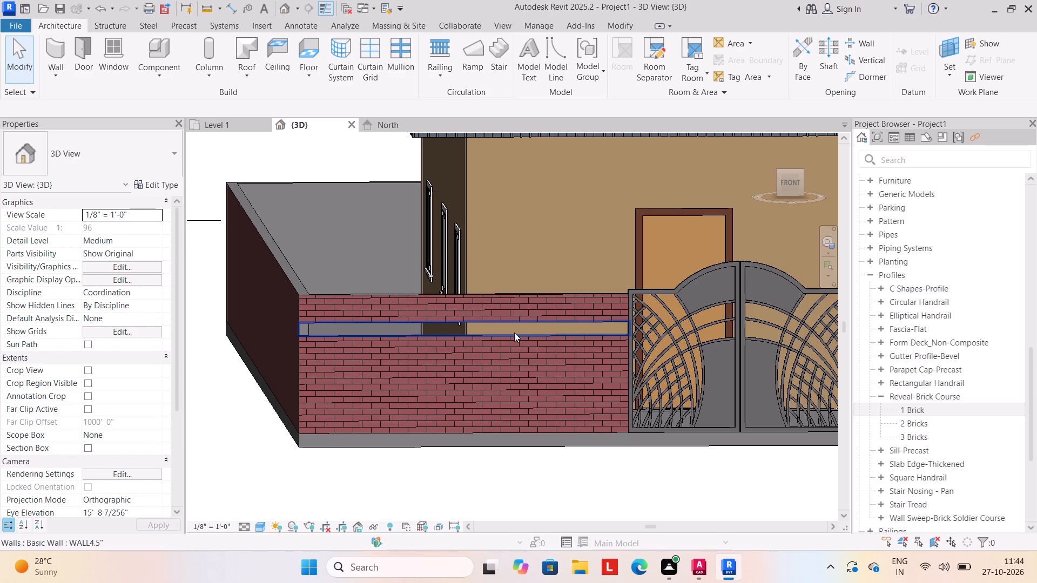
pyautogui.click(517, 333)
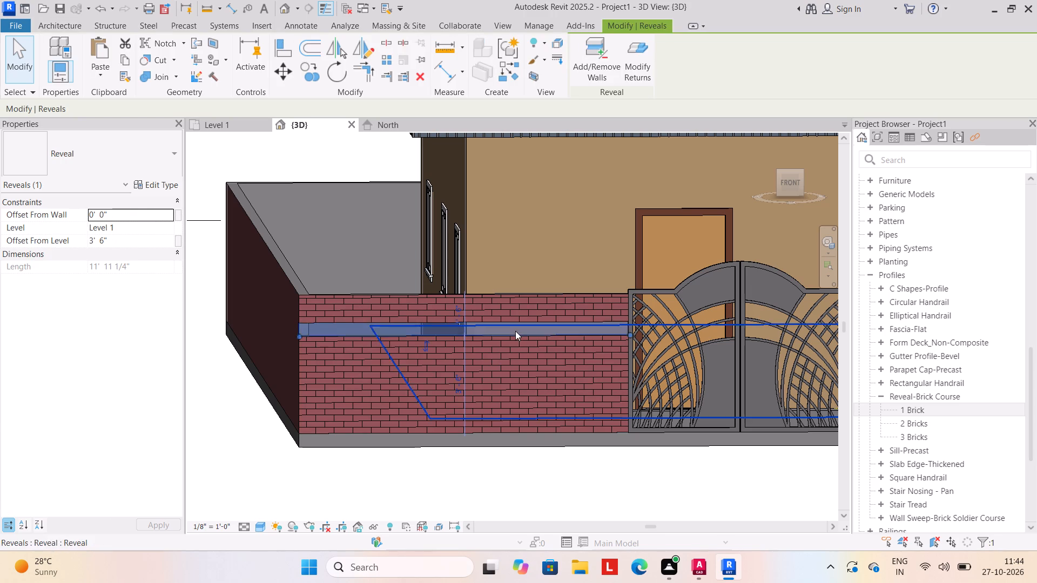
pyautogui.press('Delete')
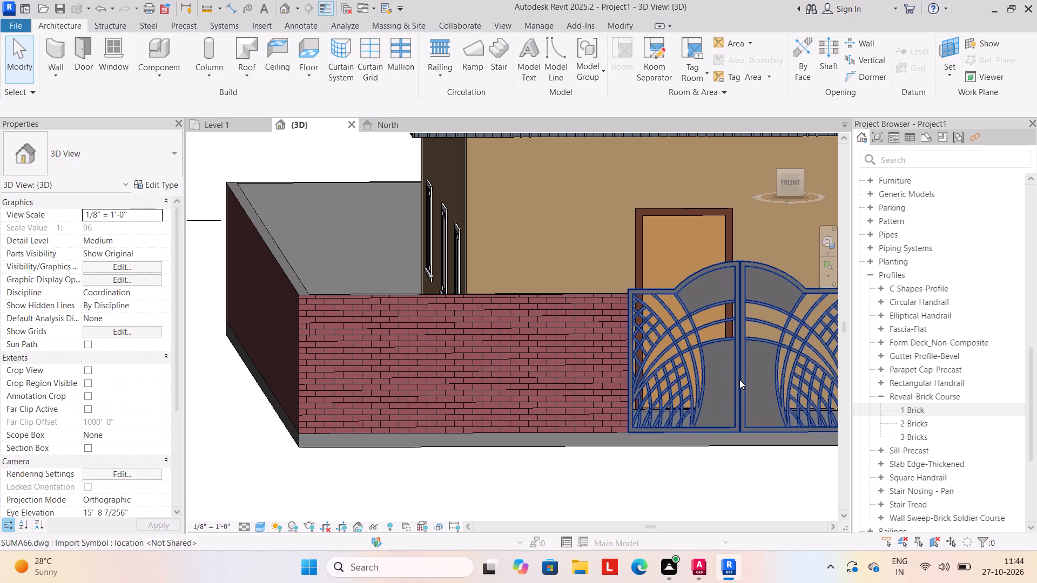
# Review the type properties of the 1 Brick type of the Reveal-Brick Course profile again.
pyautogui.doubleClick(944, 409)
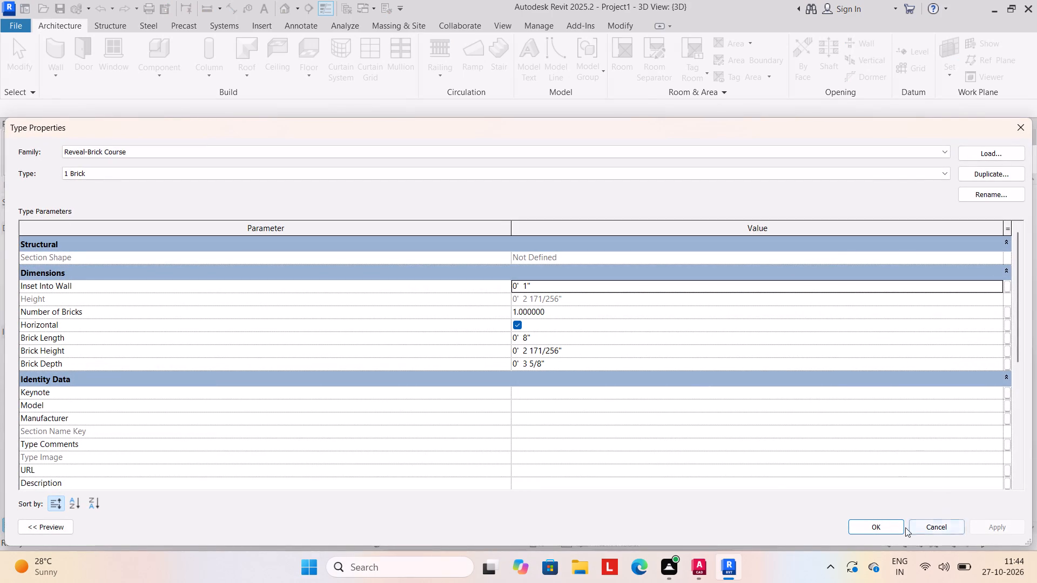
pyautogui.click(868, 524)
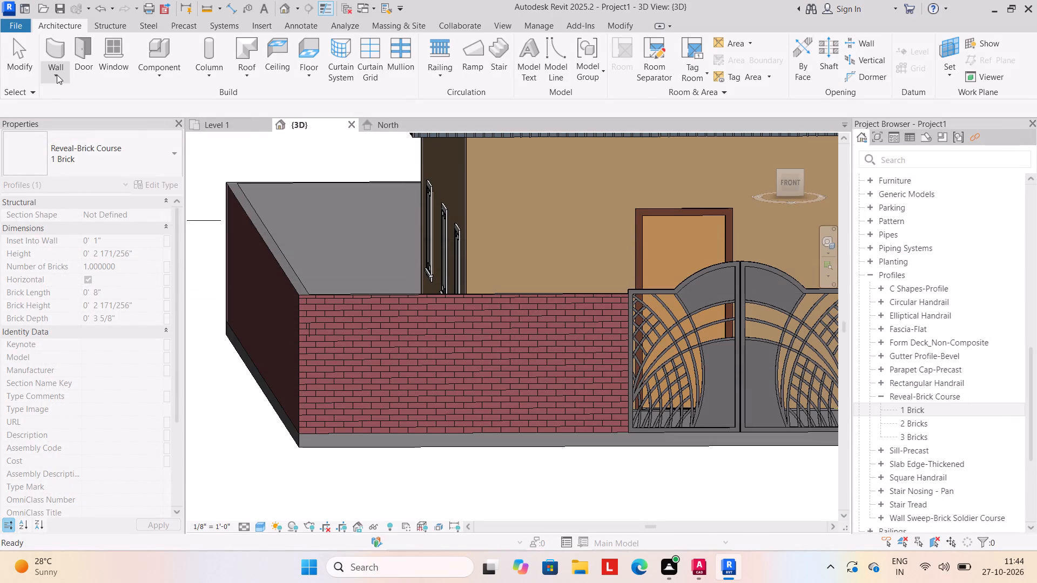
# Set the wall Reveal type's profile to Reveal-Brick Course : 1 Brick.
pyautogui.click(49, 76)
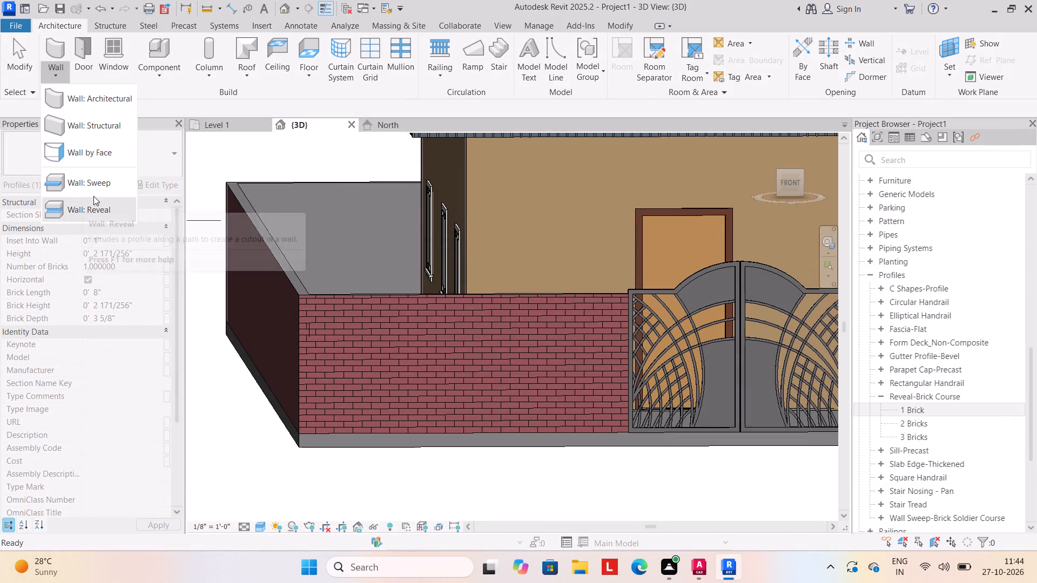
pyautogui.click(106, 214)
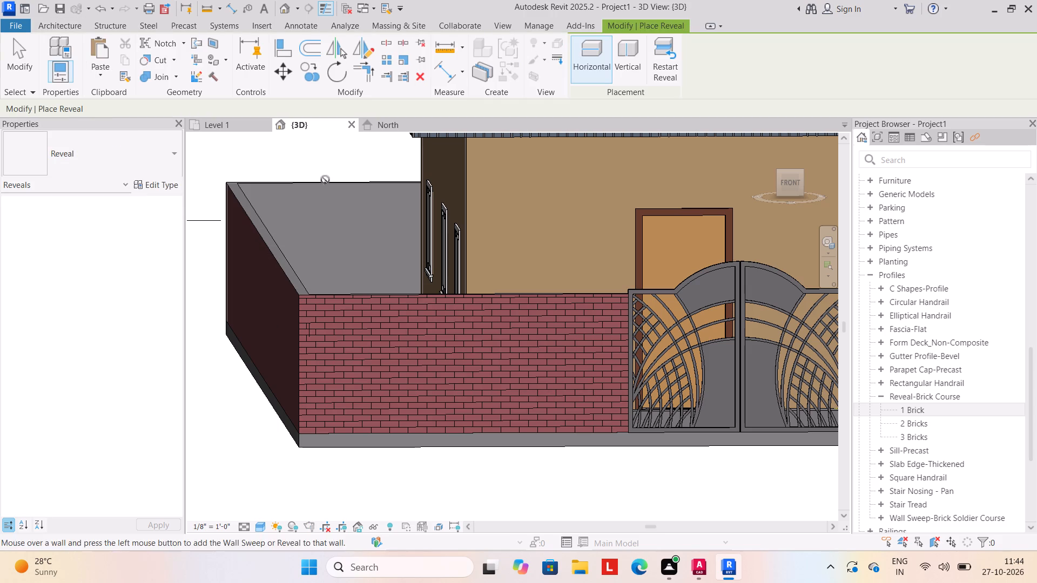
pyautogui.click(169, 185)
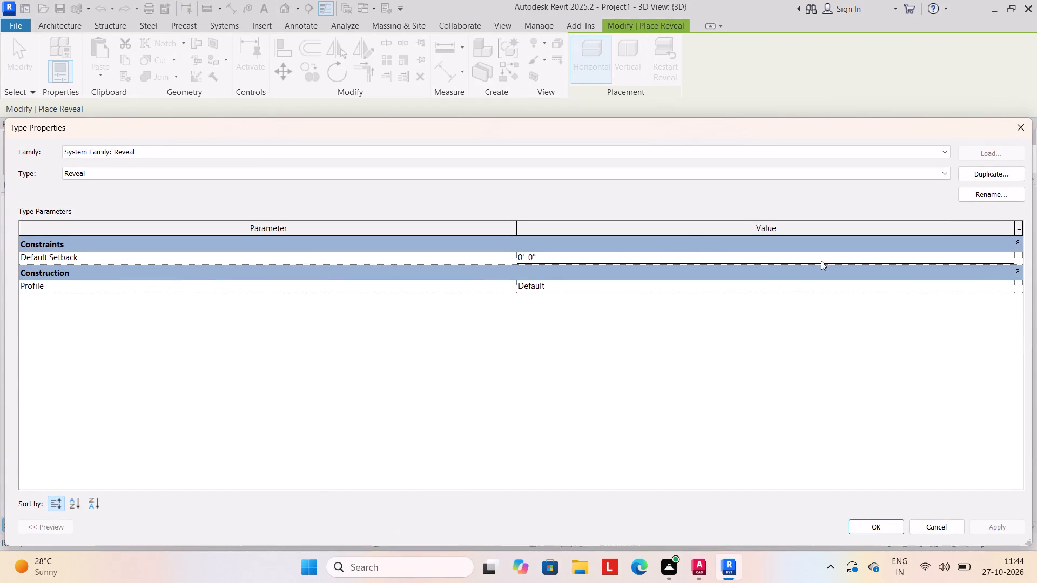
pyautogui.click(1002, 287)
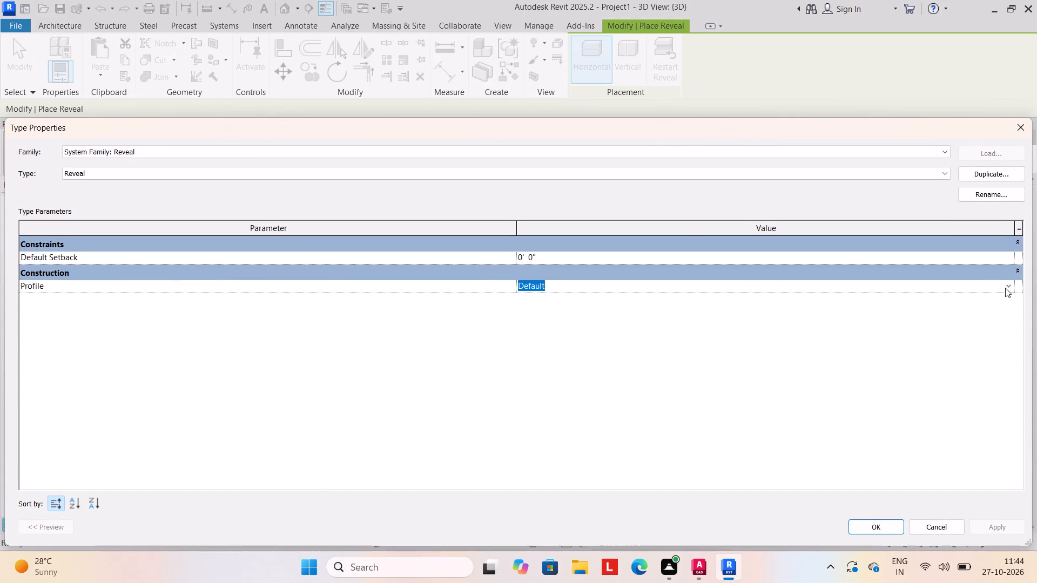
pyautogui.click(1005, 288)
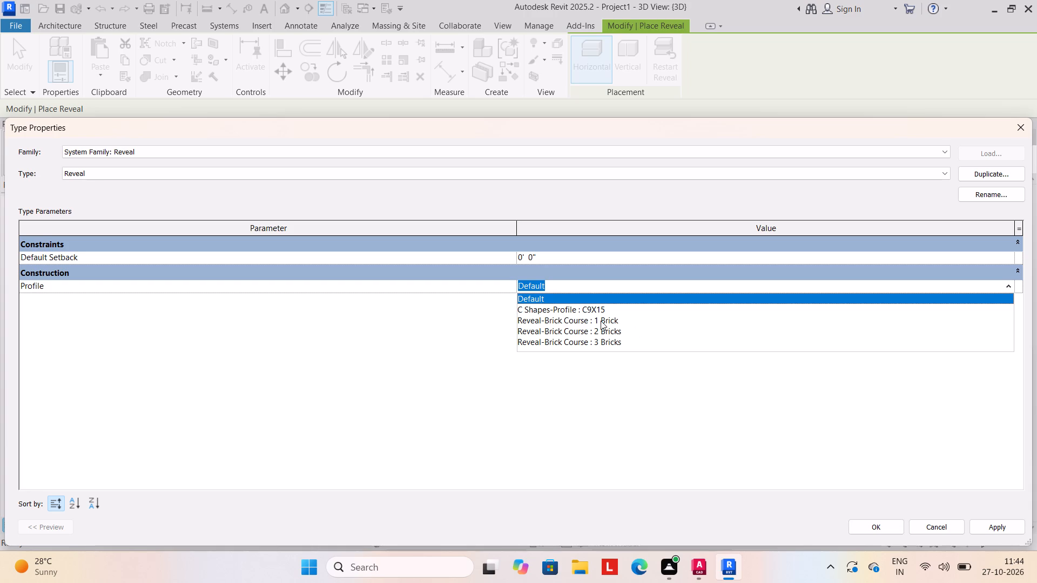
pyautogui.click(603, 320)
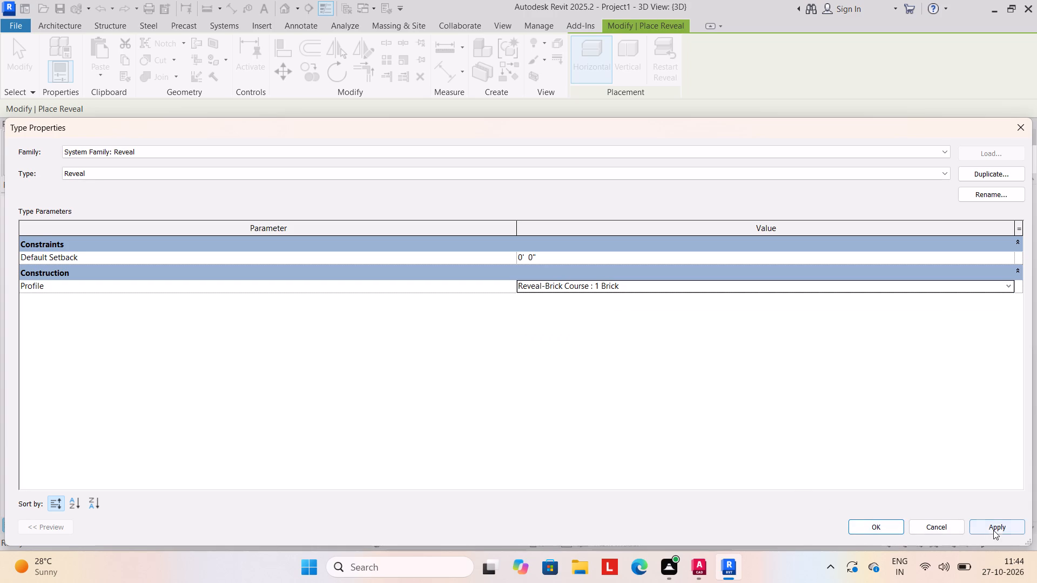
pyautogui.click(1000, 519)
pyautogui.click(871, 527)
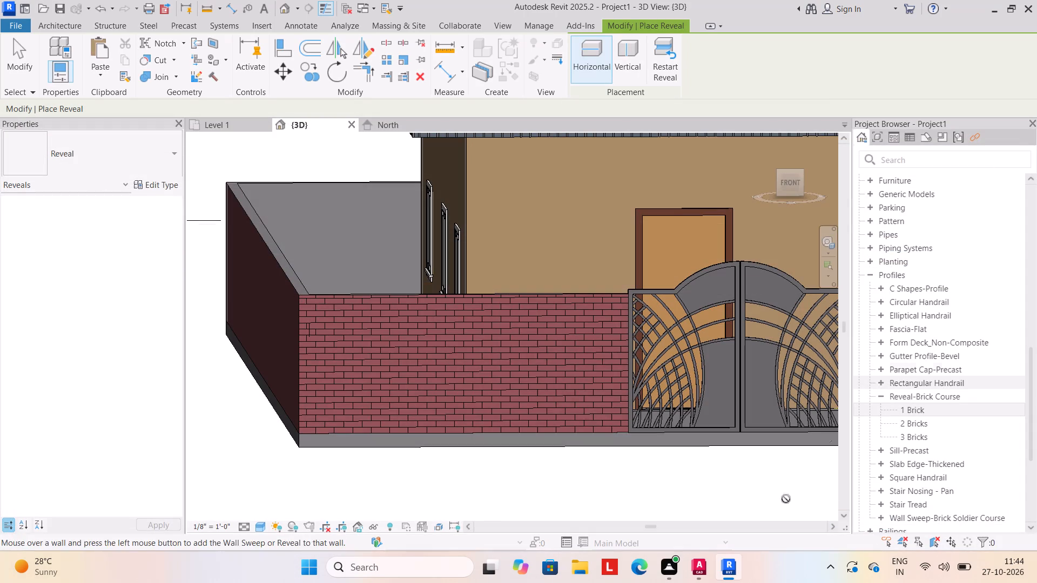
# Place a horizontal reveal on the brick boundary wall left of the gate, about 4' 1" above Level 1.
pyautogui.click(487, 320)
pyautogui.press('Escape')
pyautogui.press('Escape')
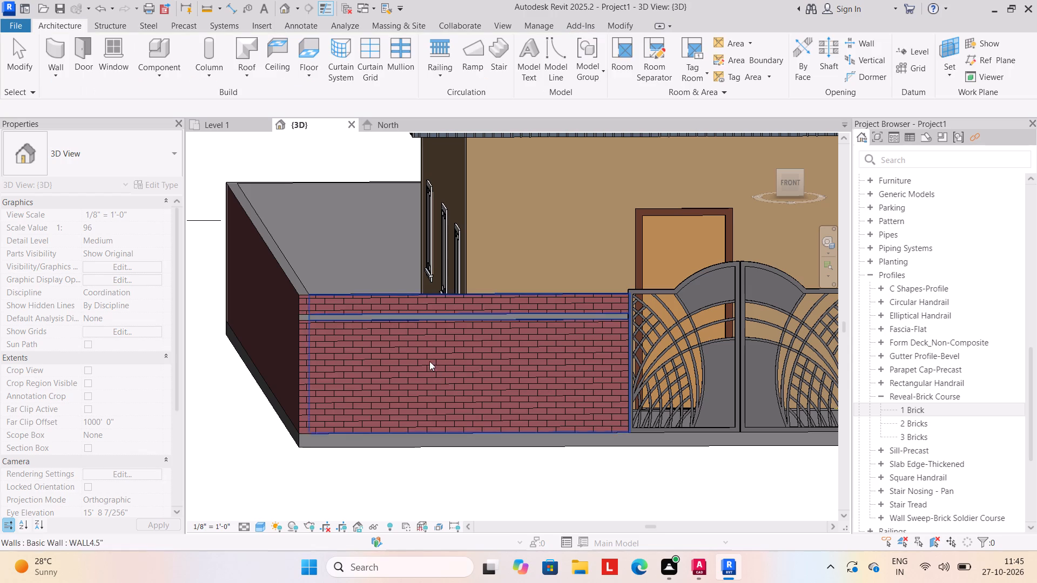
# Examine the new reveal on the boundary wall left of the gate up close and against the whole wall.
pyautogui.scroll(3, 439, 342)
pyautogui.scroll(5, 401, 320)
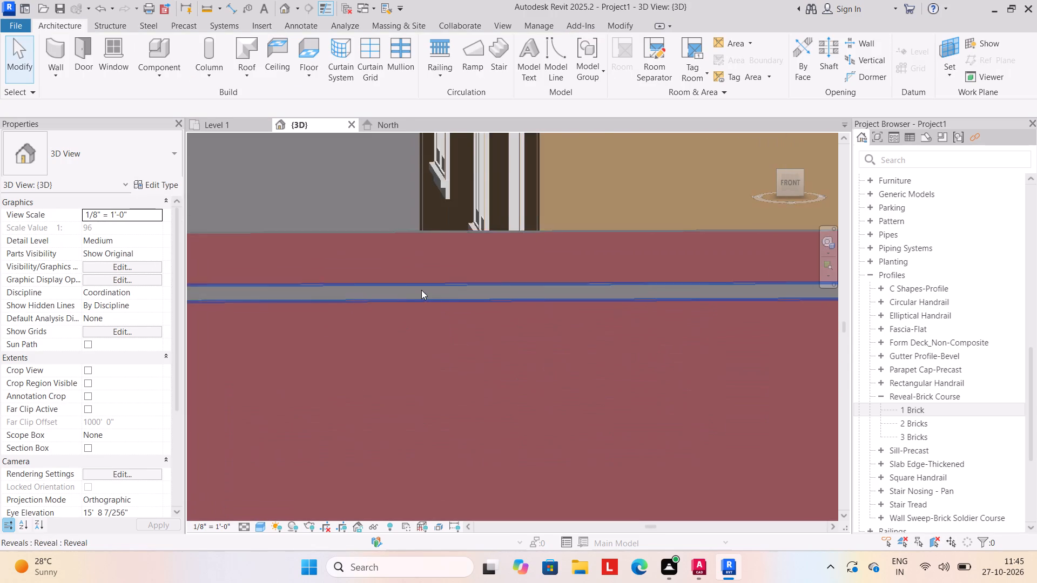
pyautogui.scroll(14, 421, 290)
pyautogui.scroll(-14, 473, 294)
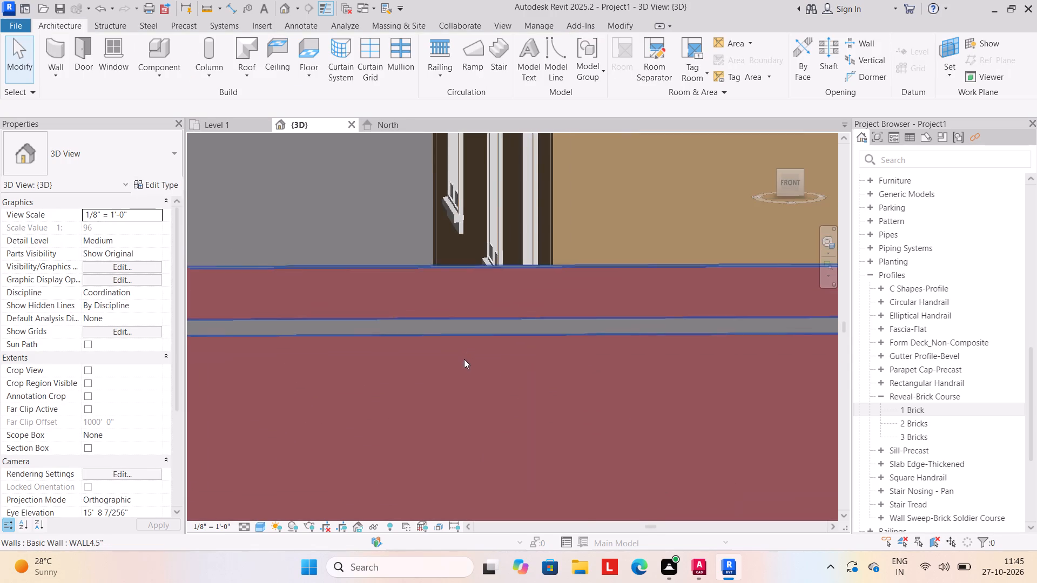
pyautogui.scroll(-10, 464, 359)
pyautogui.scroll(7, 511, 374)
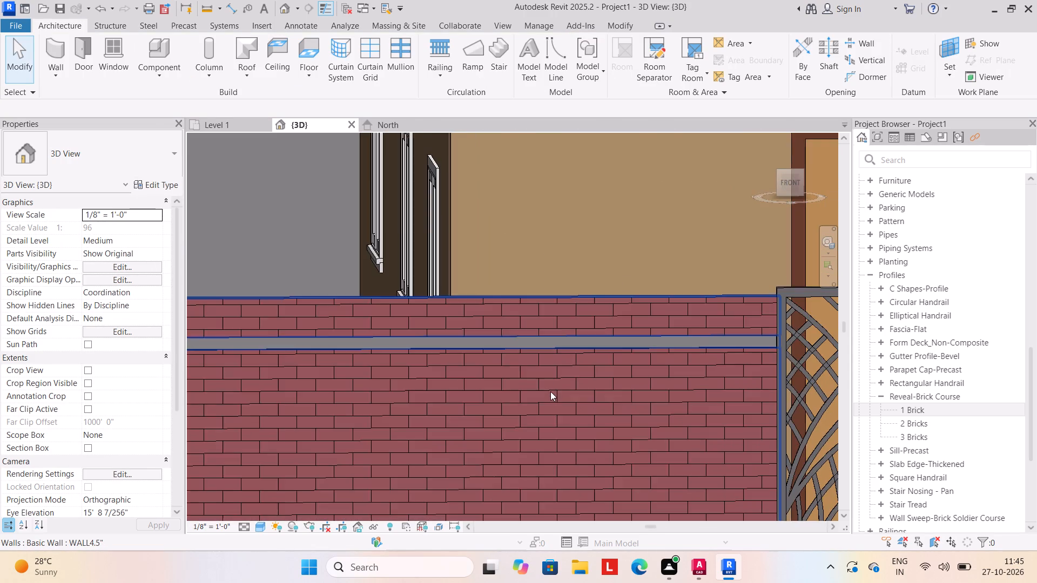
pyautogui.scroll(-8, 550, 406)
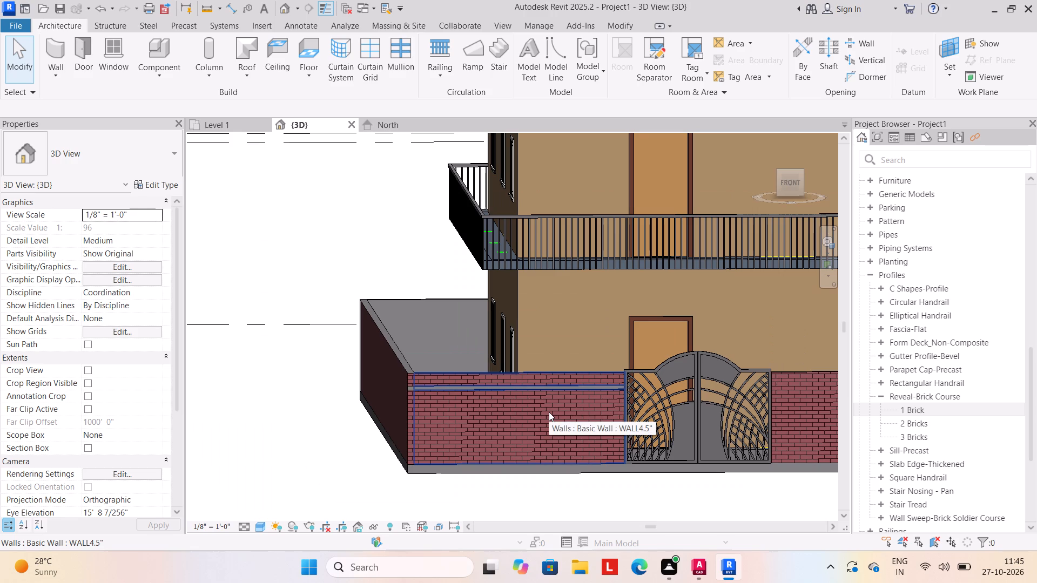
pyautogui.press('Escape')
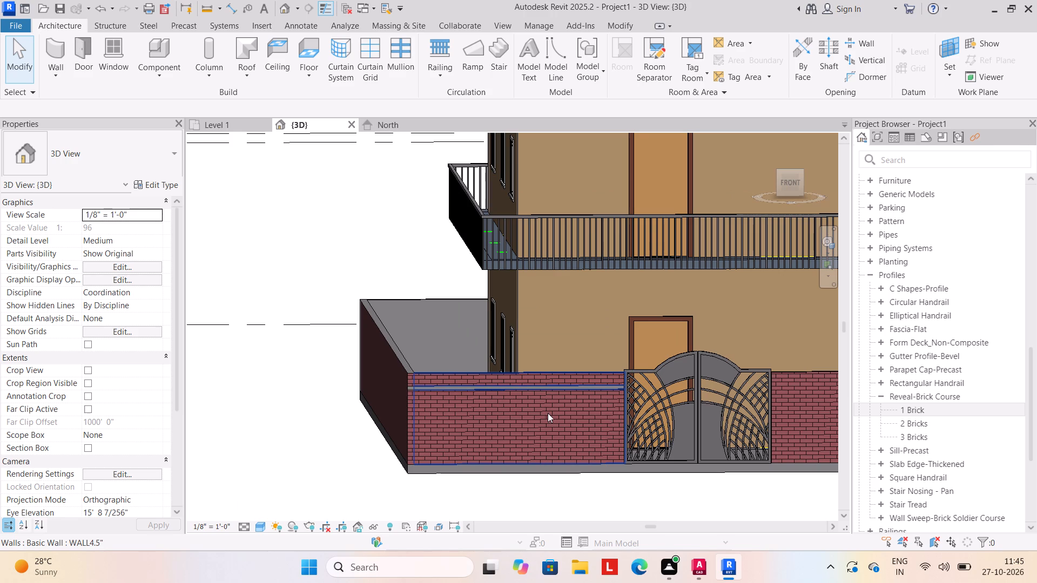
# Copy the reveal left of the gate down the wall three times, with the lowest copy about 0' 8" above Level 1.
pyautogui.click(540, 387)
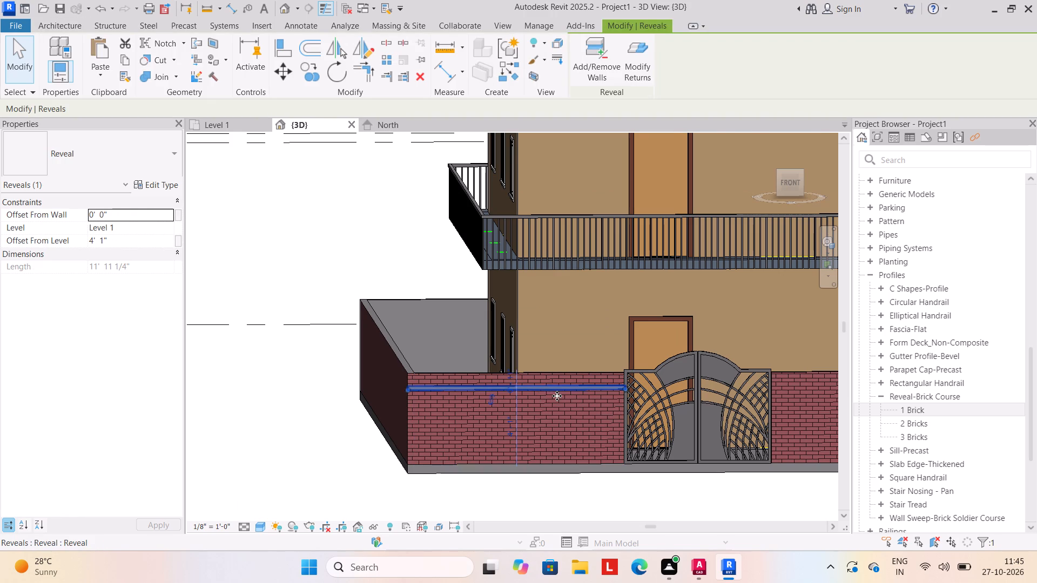
pyautogui.scroll(3, 557, 396)
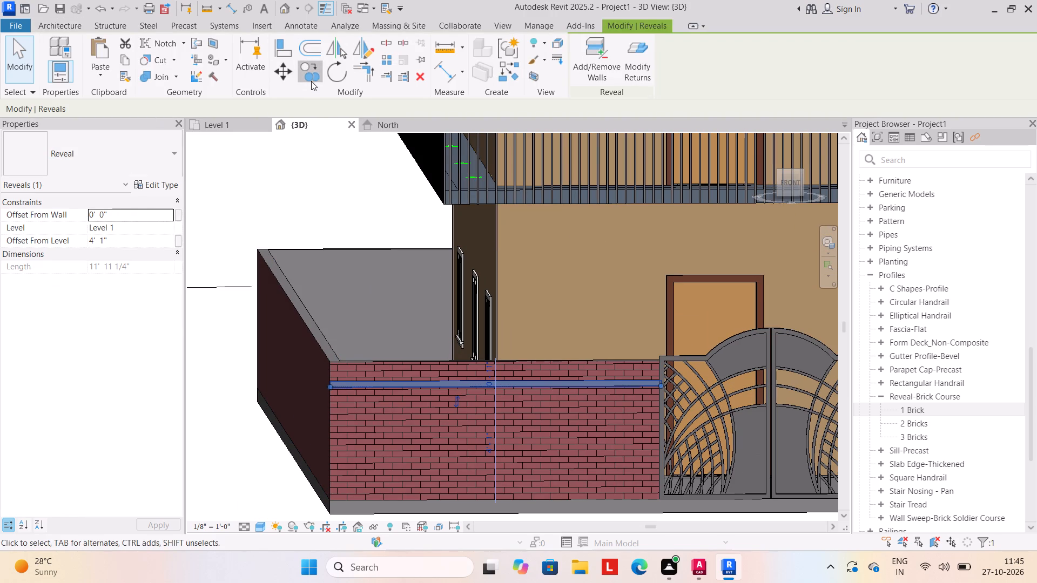
pyautogui.click(311, 81)
pyautogui.moveTo(490, 383); pyautogui.dragTo(498, 392)
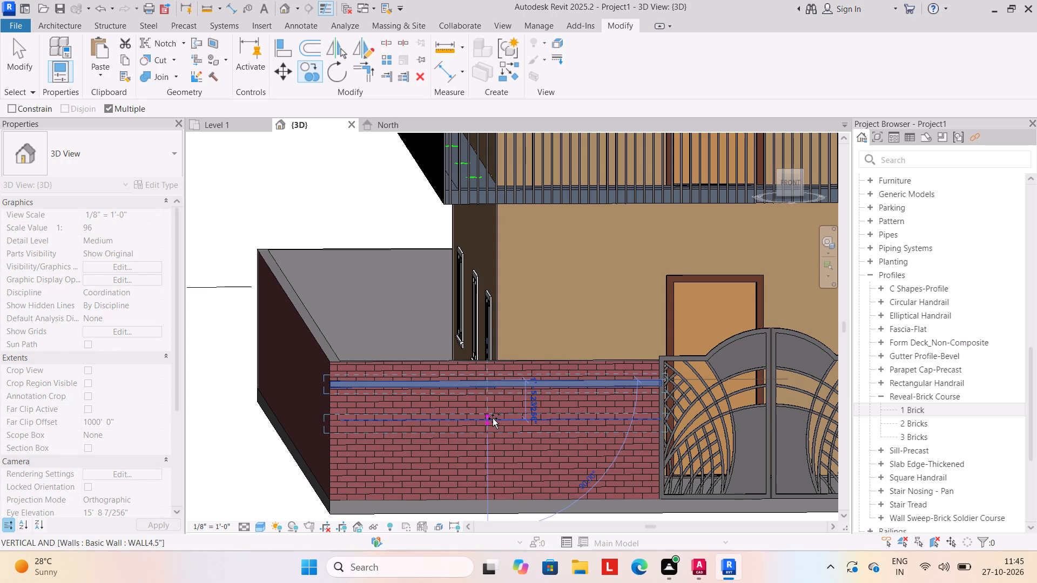
pyautogui.click(493, 418)
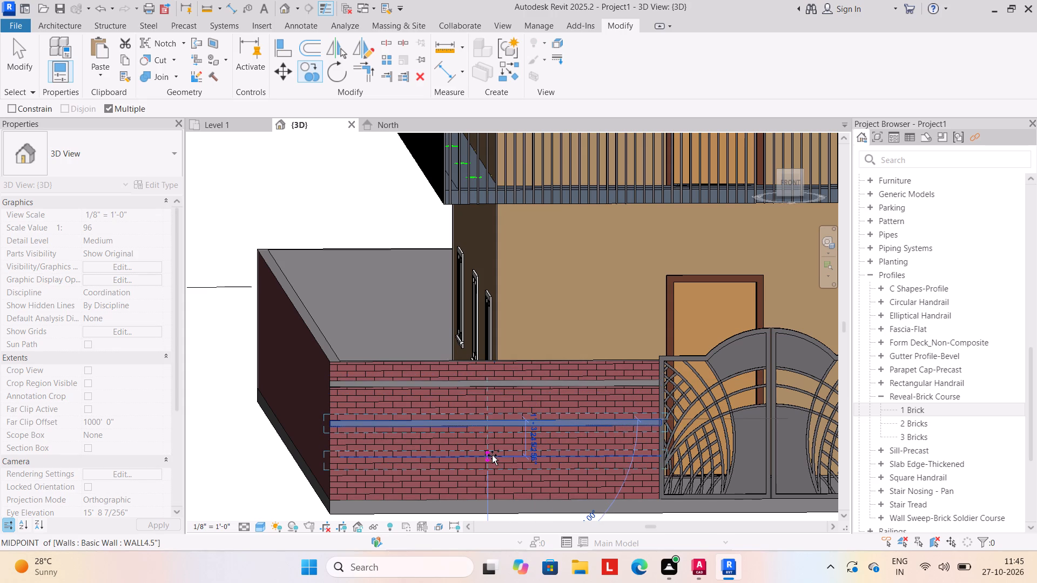
pyautogui.click(493, 452)
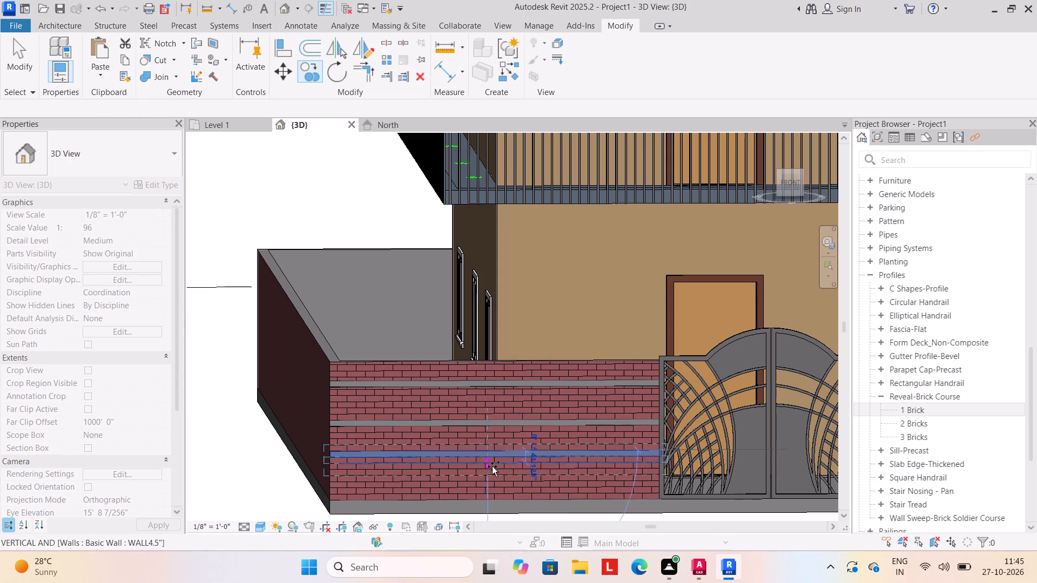
pyautogui.click(491, 477)
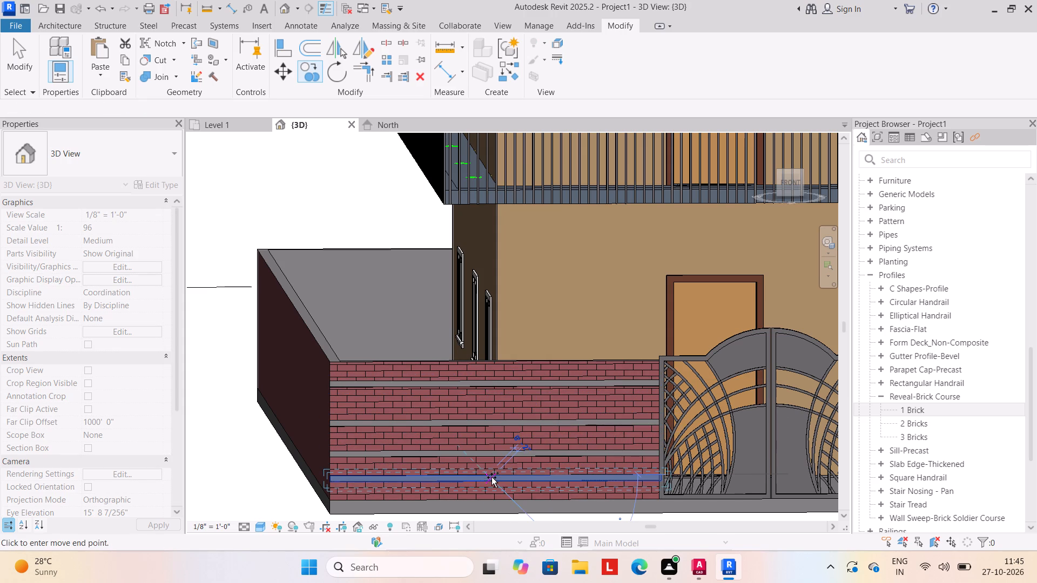
pyautogui.press('Escape')
pyautogui.scroll(-2, 493, 474)
pyautogui.moveTo(473, 464); pyautogui.dragTo(391, 444, button='middle')
pyautogui.scroll(-3, 439, 459)
pyautogui.press('Escape')
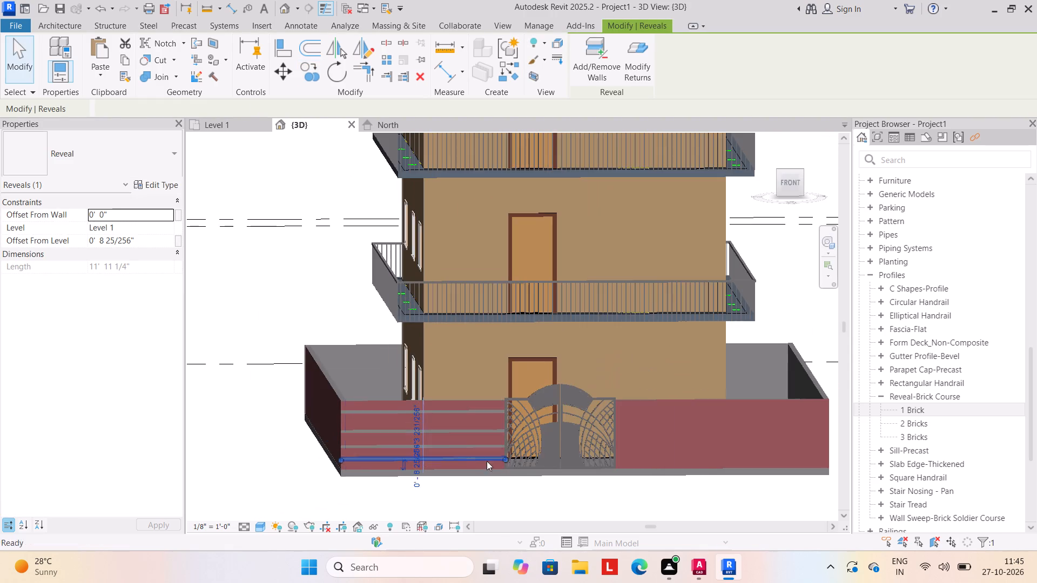
# Place a horizontal reveal on the brick boundary wall right of the gate, about 4' 0" above Level 1.
pyautogui.moveTo(765, 479); pyautogui.dragTo(712, 480, button='middle')
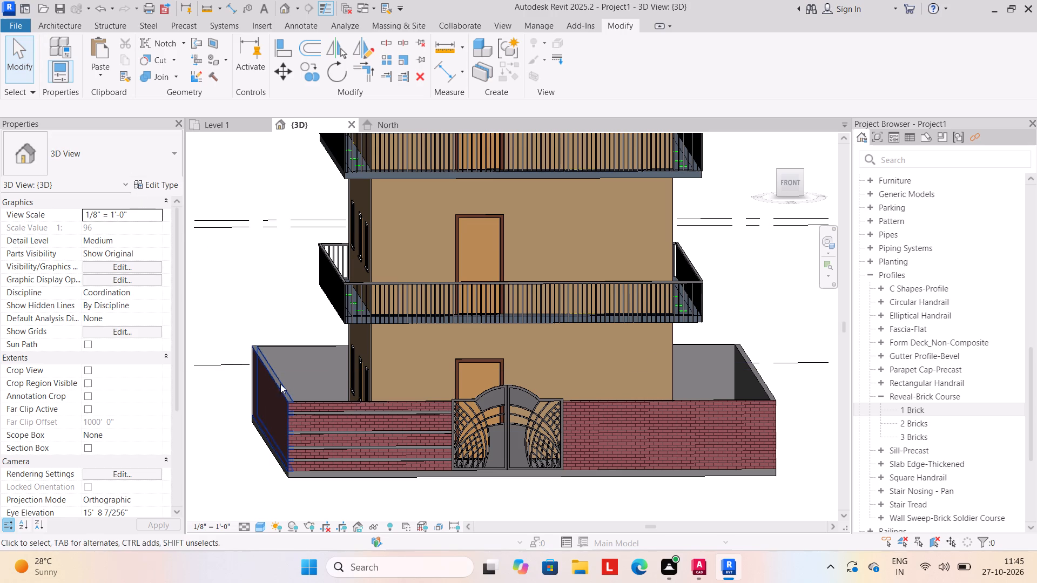
pyautogui.click(73, 25)
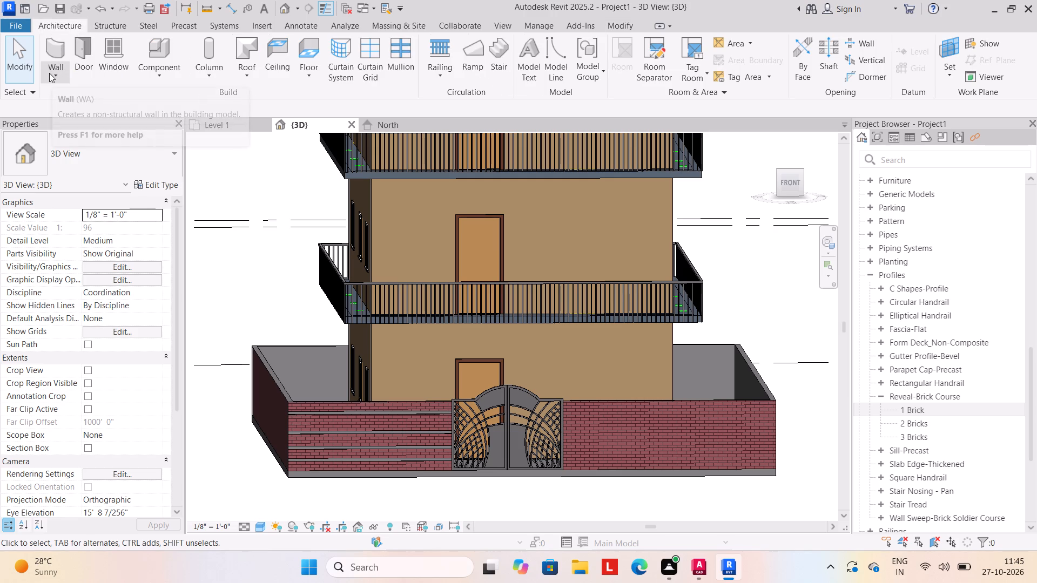
pyautogui.click(59, 79)
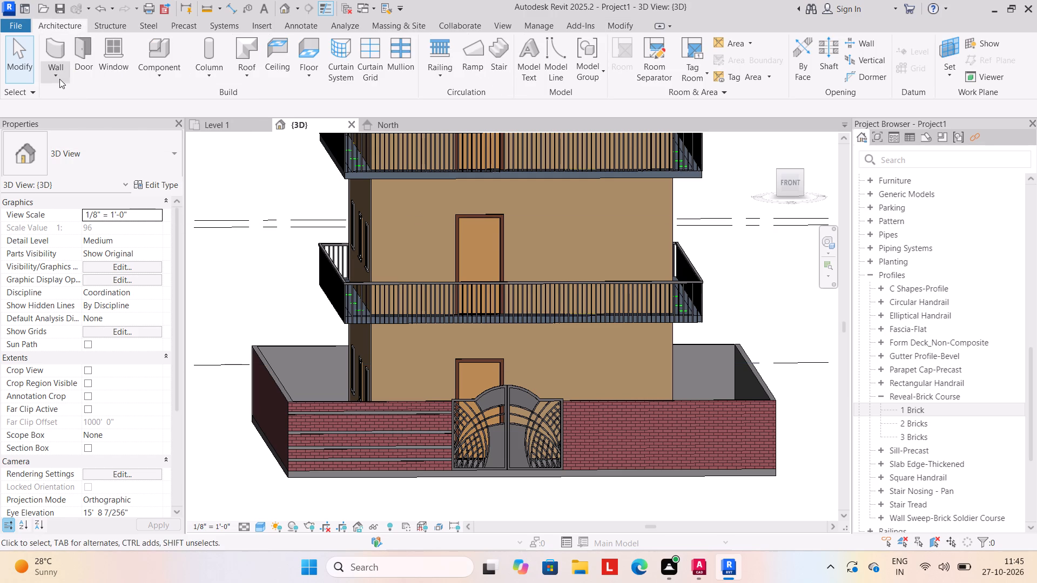
pyautogui.click(68, 96)
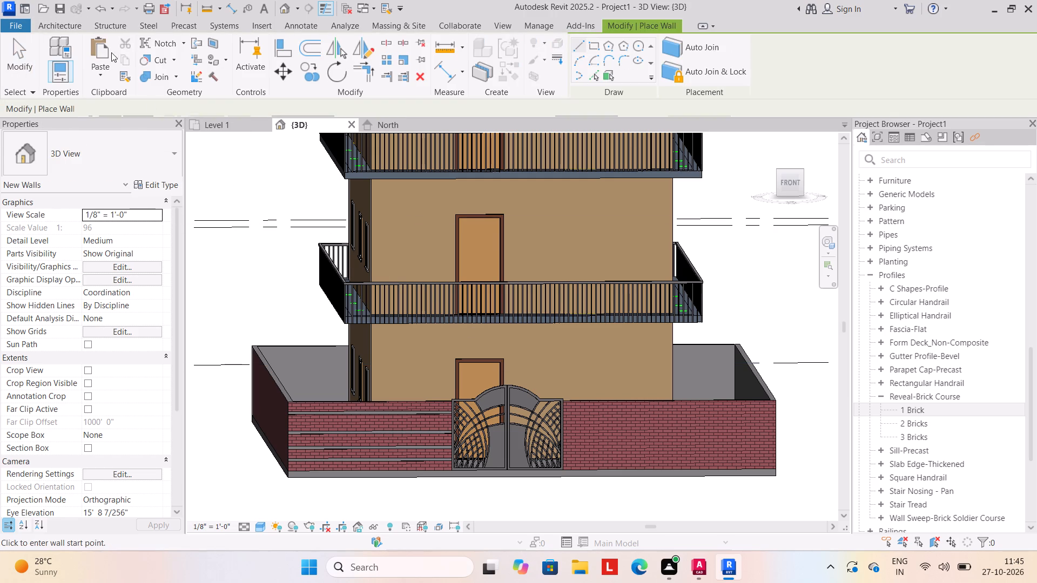
pyautogui.click(75, 19)
pyautogui.click(55, 79)
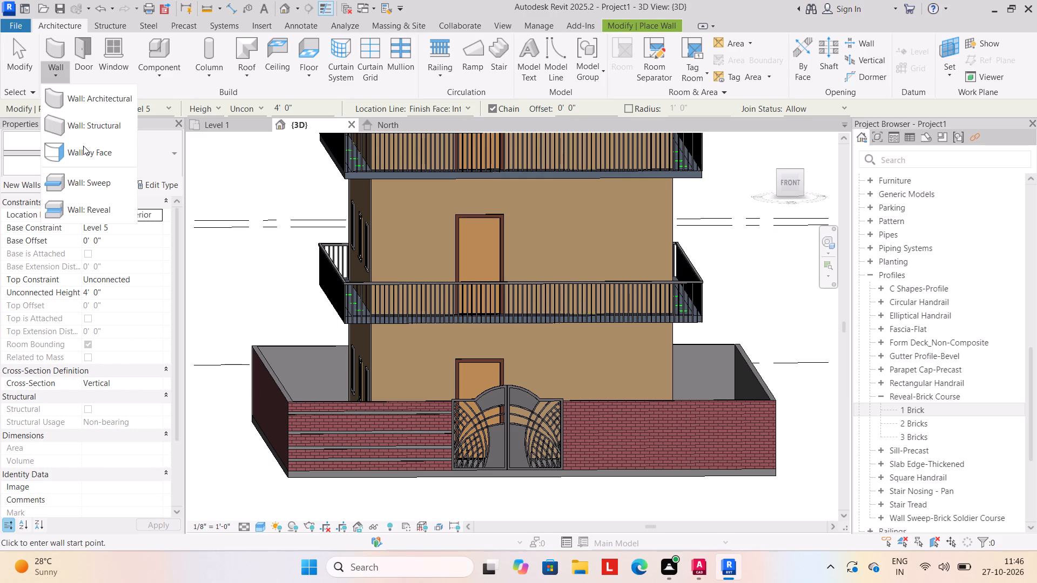
pyautogui.click(90, 211)
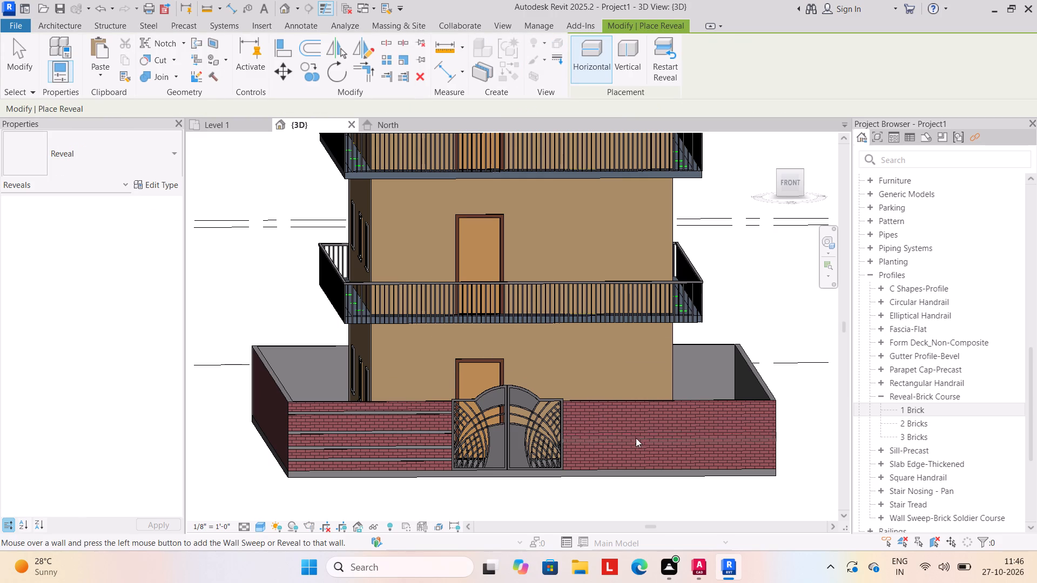
pyautogui.click(649, 417)
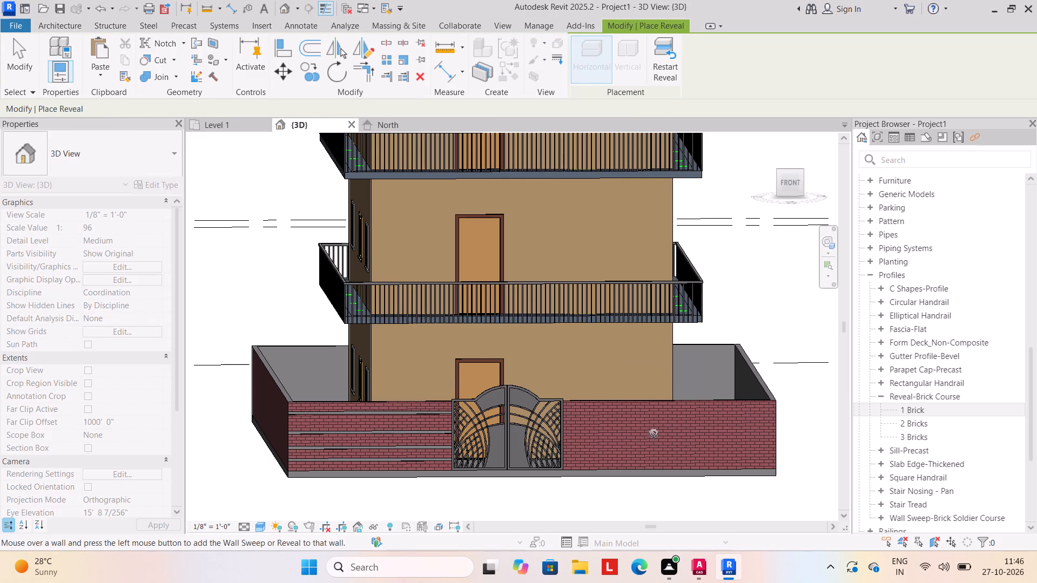
pyautogui.scroll(10, 653, 436)
pyautogui.scroll(-6, 639, 404)
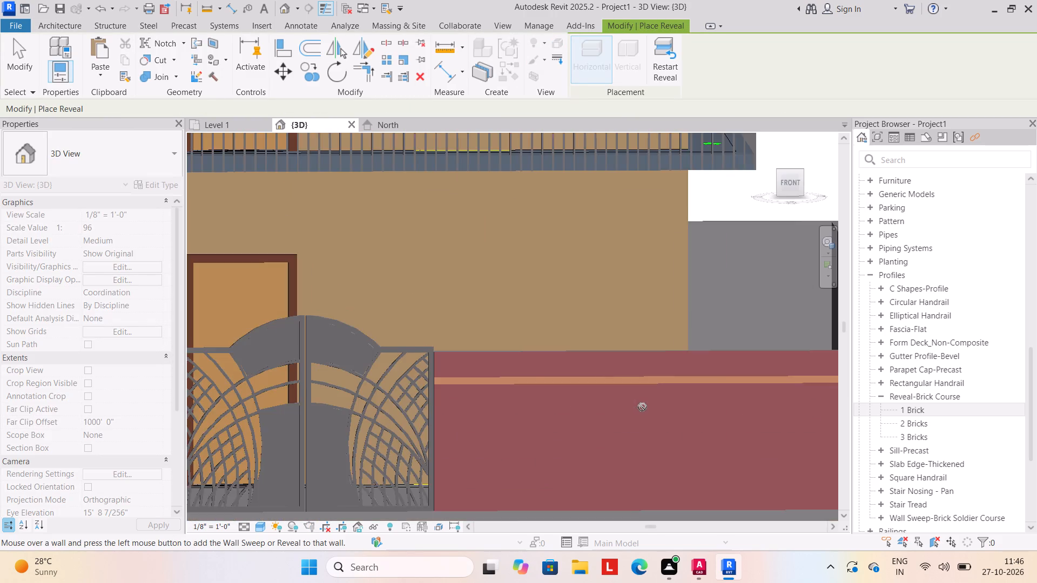
pyautogui.press('Escape')
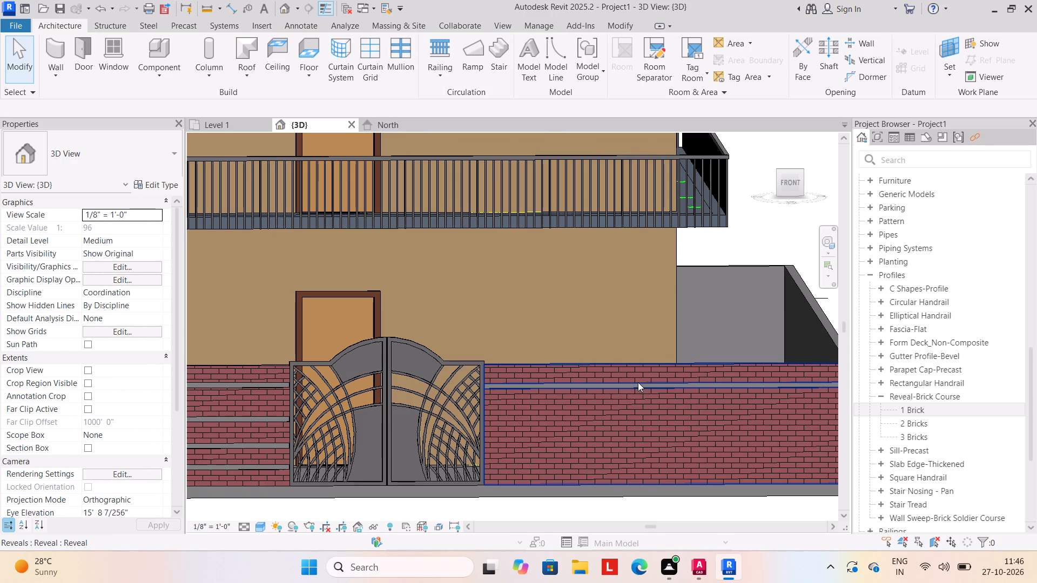
pyautogui.press('Escape')
# Copy the reveal right of the gate down the brick boundary wall three times, roughly level with the reveals left of the gate.
pyautogui.moveTo(600, 423); pyautogui.dragTo(568, 390, button='middle')
pyautogui.scroll(-3, 553, 378)
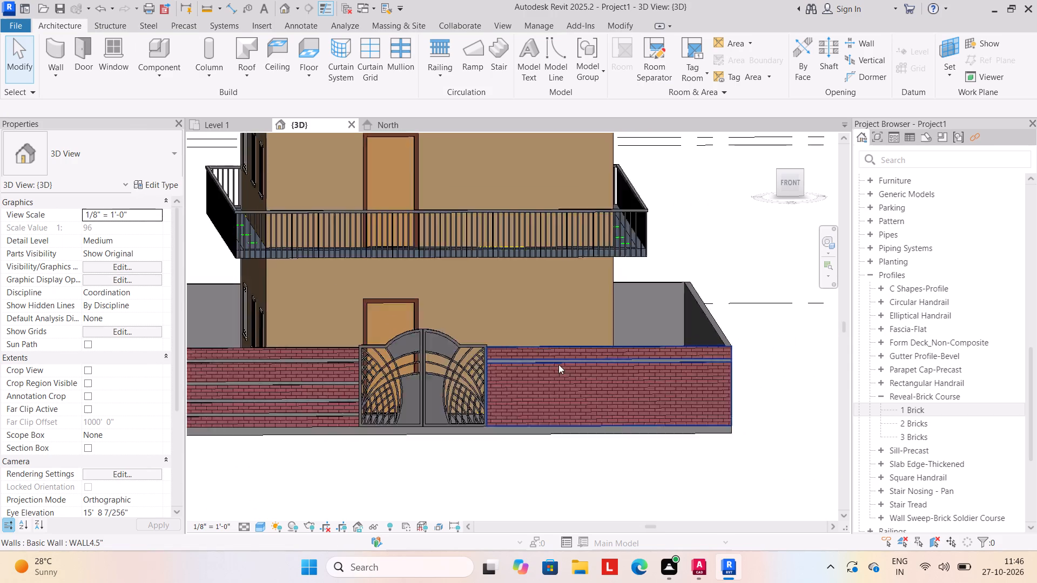
pyautogui.click(562, 360)
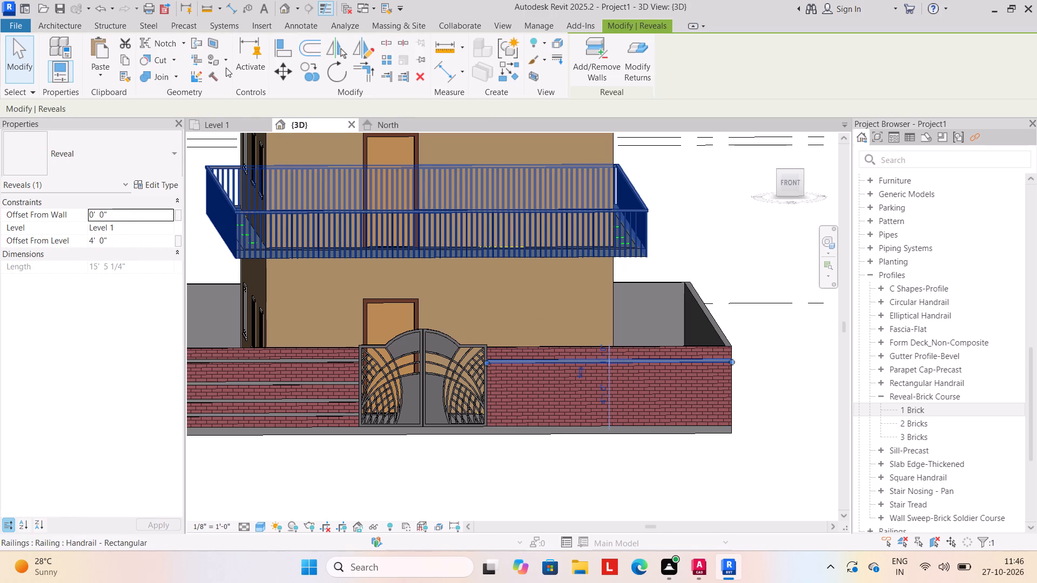
pyautogui.click(310, 67)
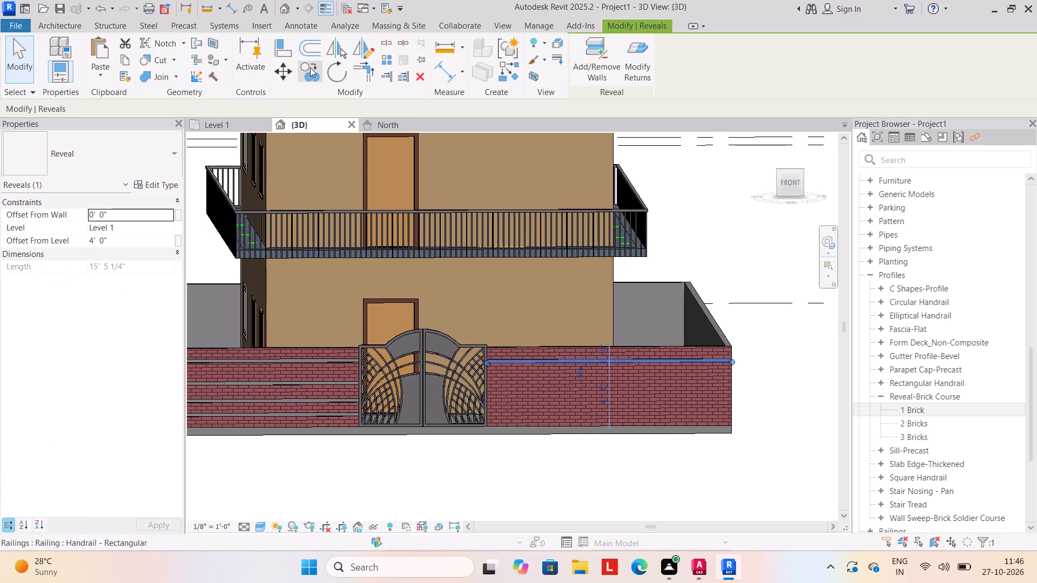
pyautogui.click(619, 361)
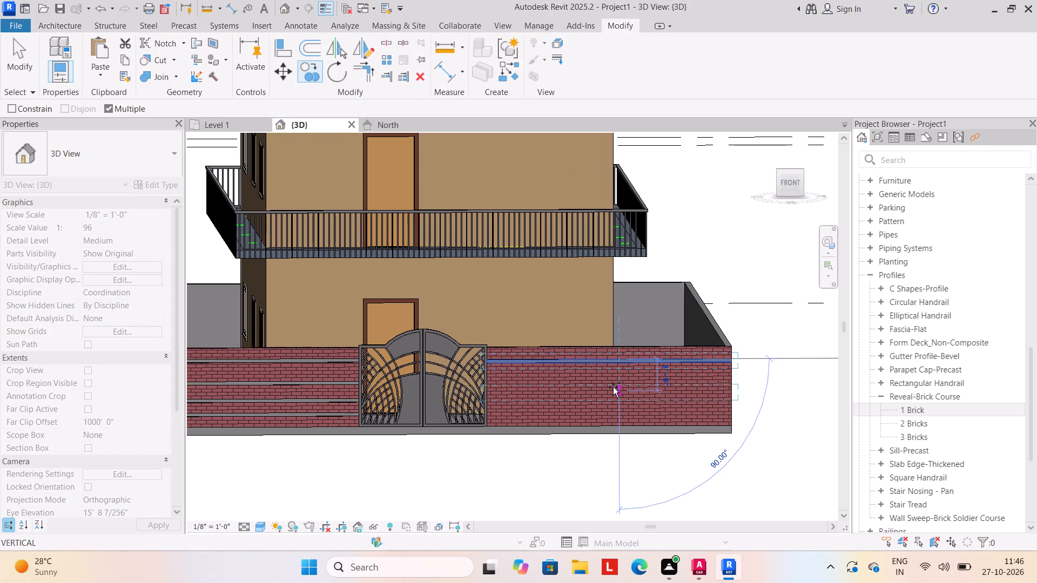
pyautogui.click(613, 384)
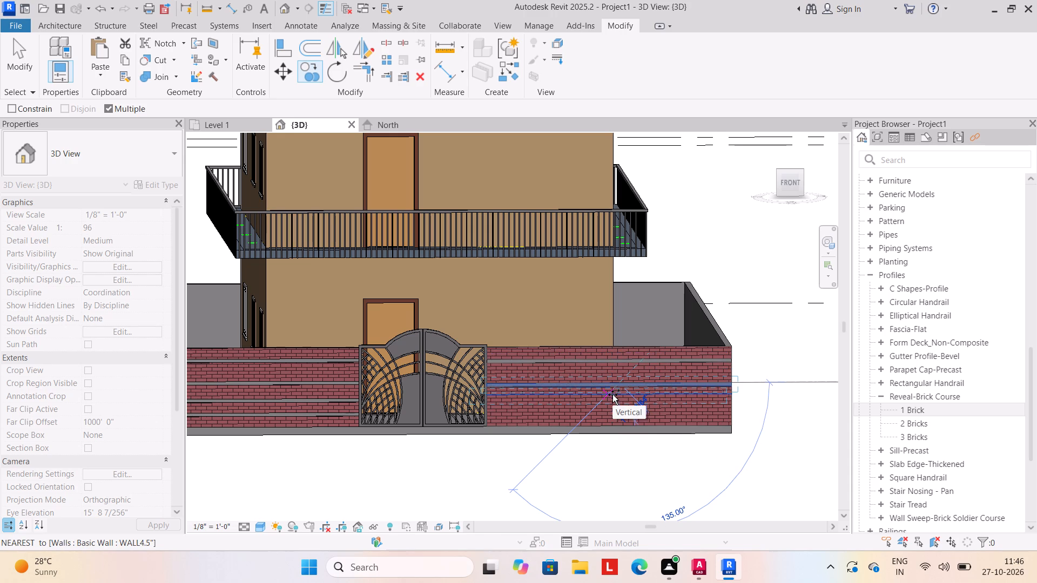
pyautogui.click(612, 395)
pyautogui.click(612, 412)
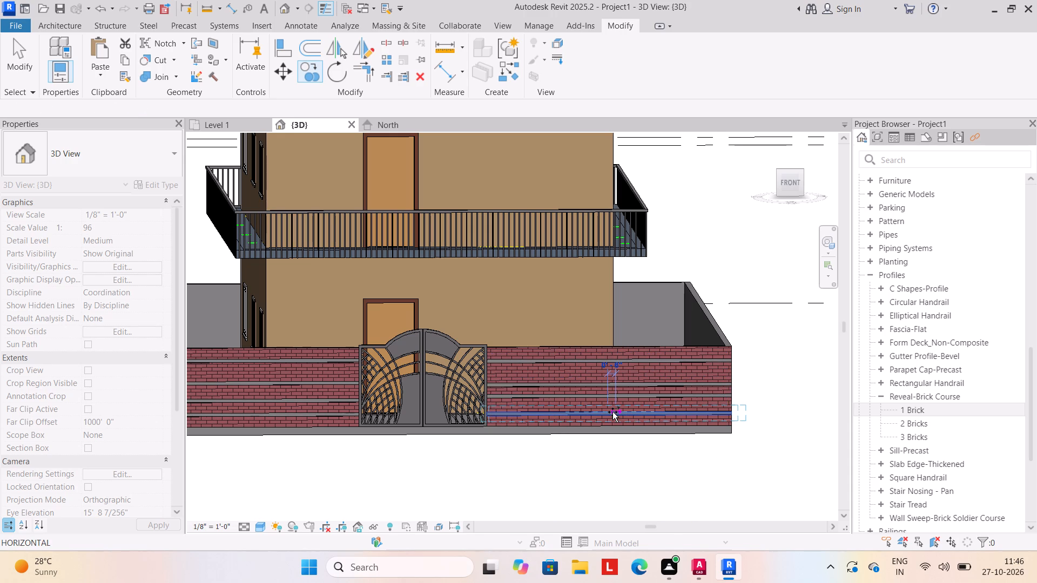
pyautogui.press('Escape')
pyautogui.press('Escape')
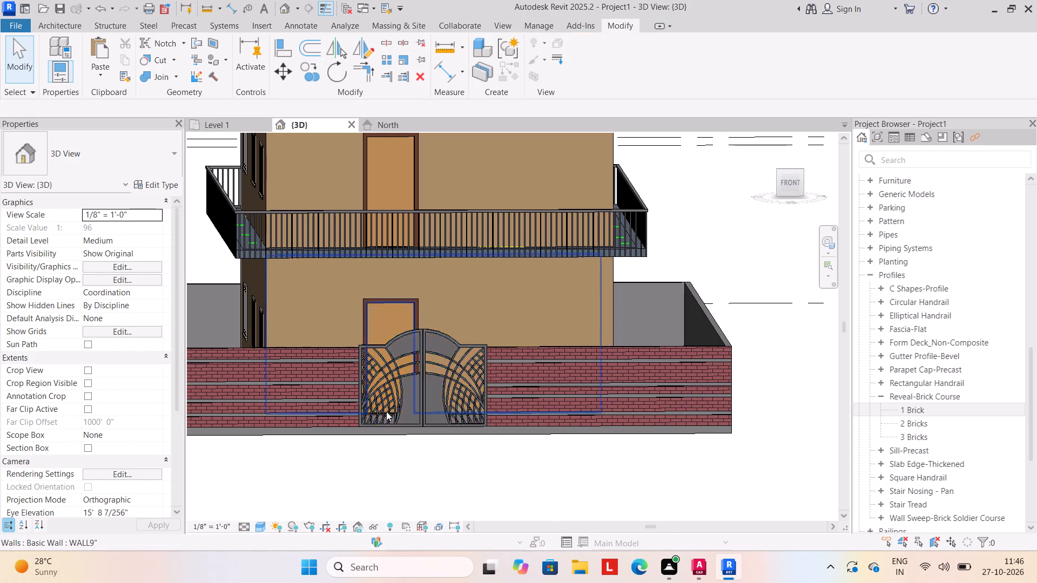
# Assign the Parking Stripe material to the structure layer of wall type WALL4.5", used by the boundary wall left of the gate.
pyautogui.scroll(-3, 385, 413)
pyautogui.moveTo(335, 419); pyautogui.dragTo(416, 388, button='middle')
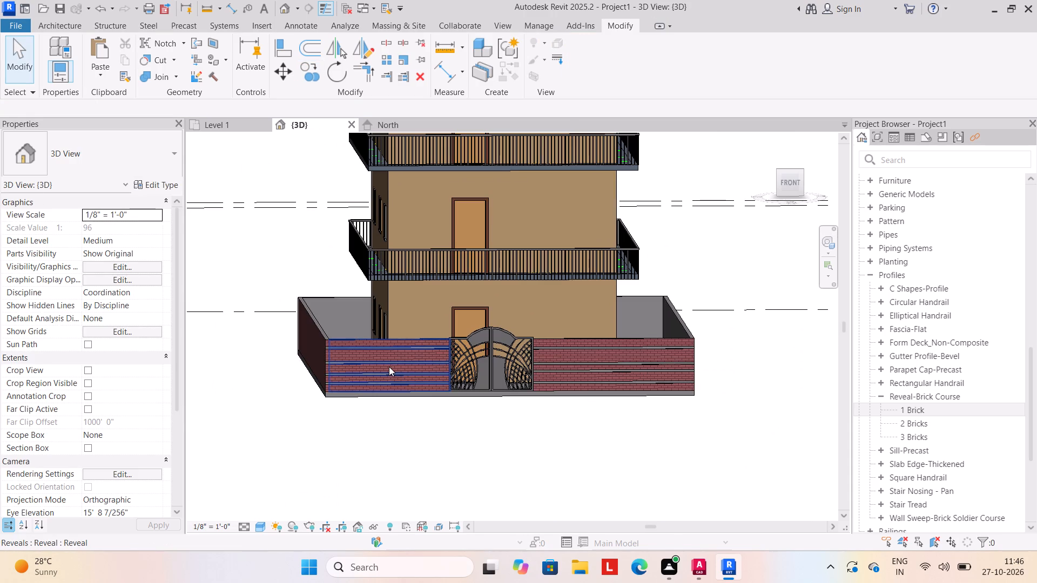
pyautogui.press('Escape')
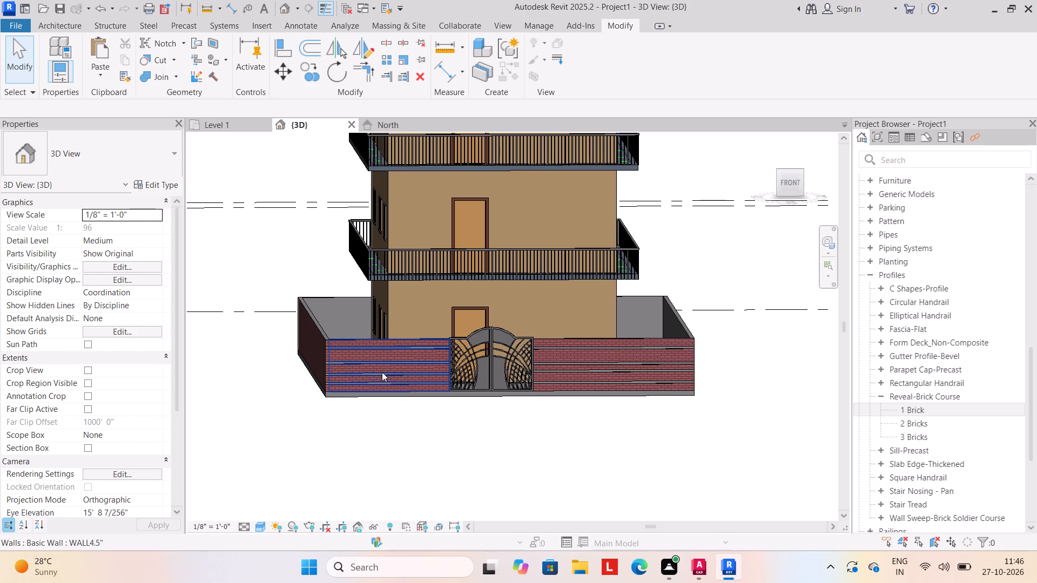
pyautogui.click(382, 372)
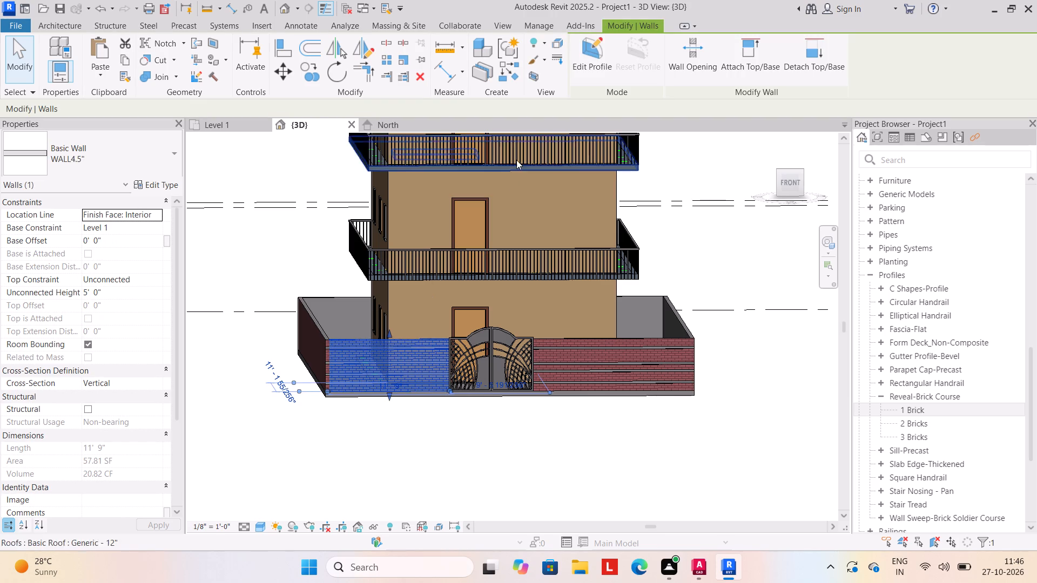
pyautogui.click(581, 65)
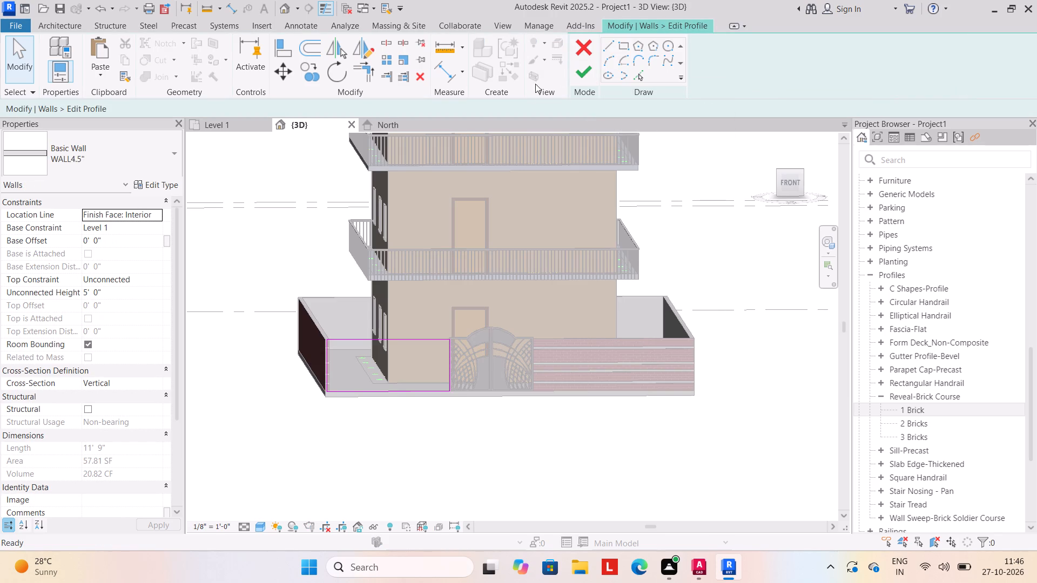
pyautogui.click(171, 186)
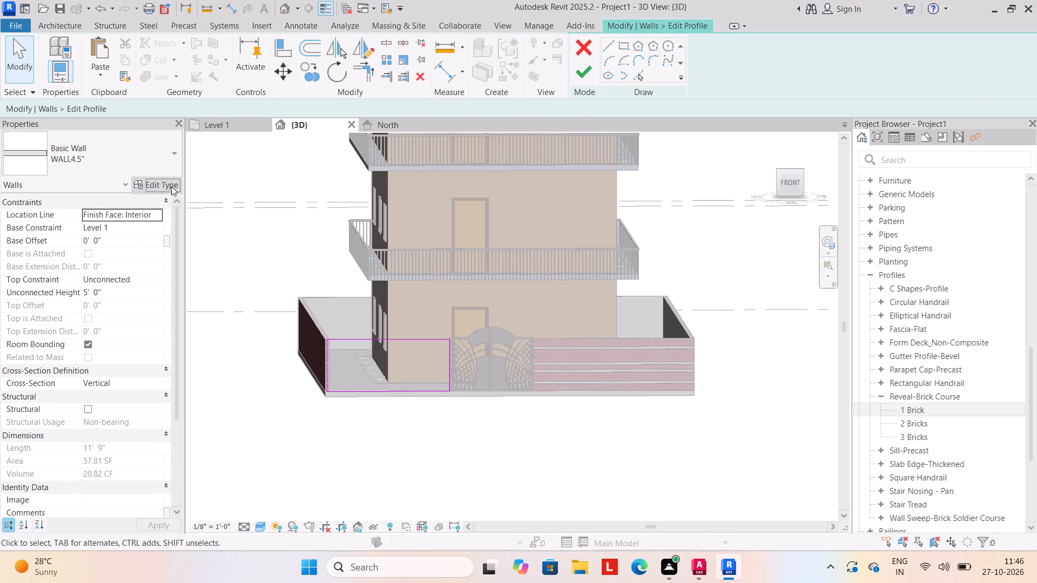
pyautogui.click(799, 258)
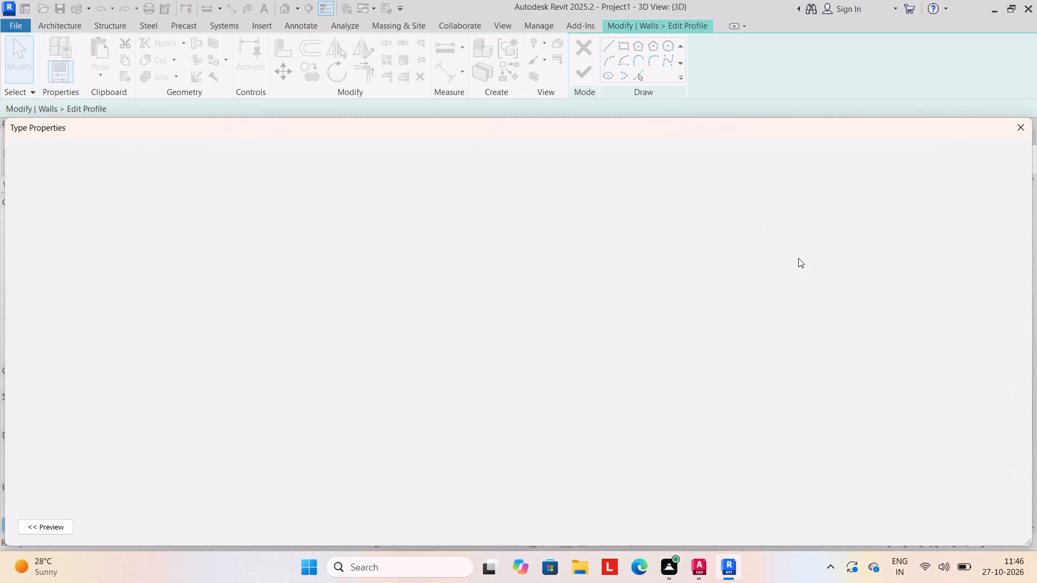
pyautogui.click(432, 256)
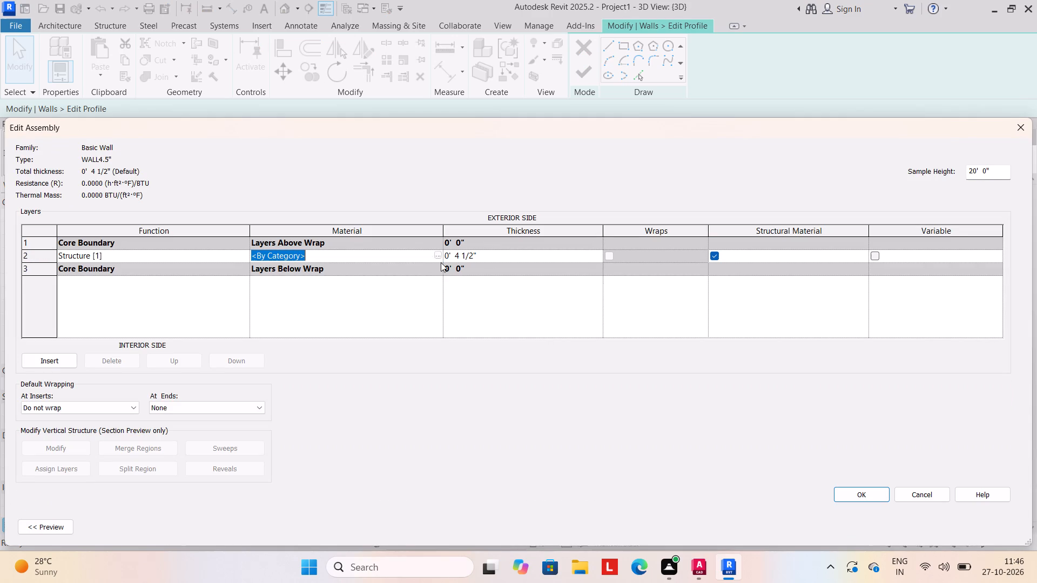
pyautogui.click(439, 255)
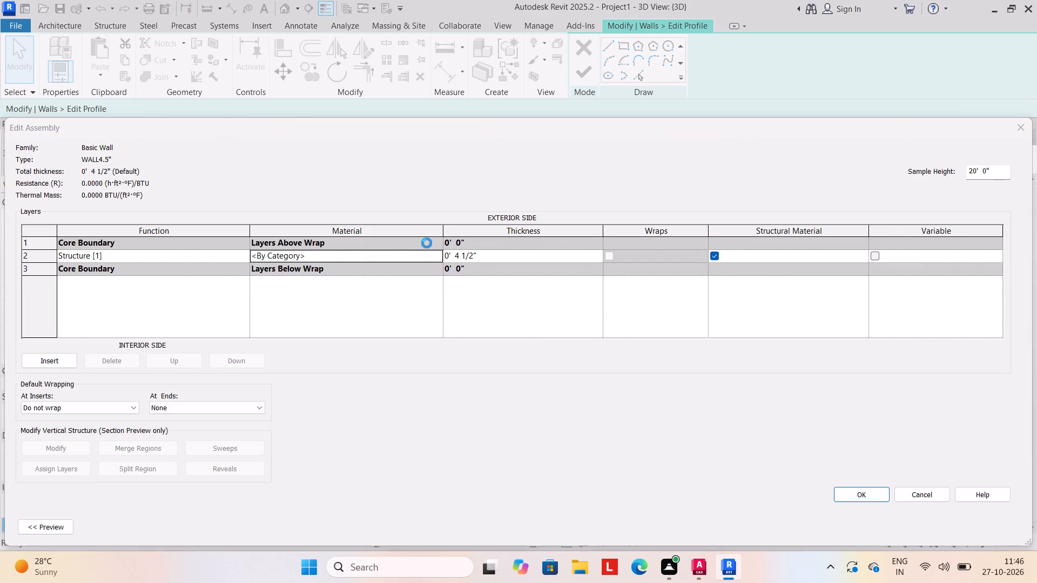
pyautogui.scroll(-8, 480, 323)
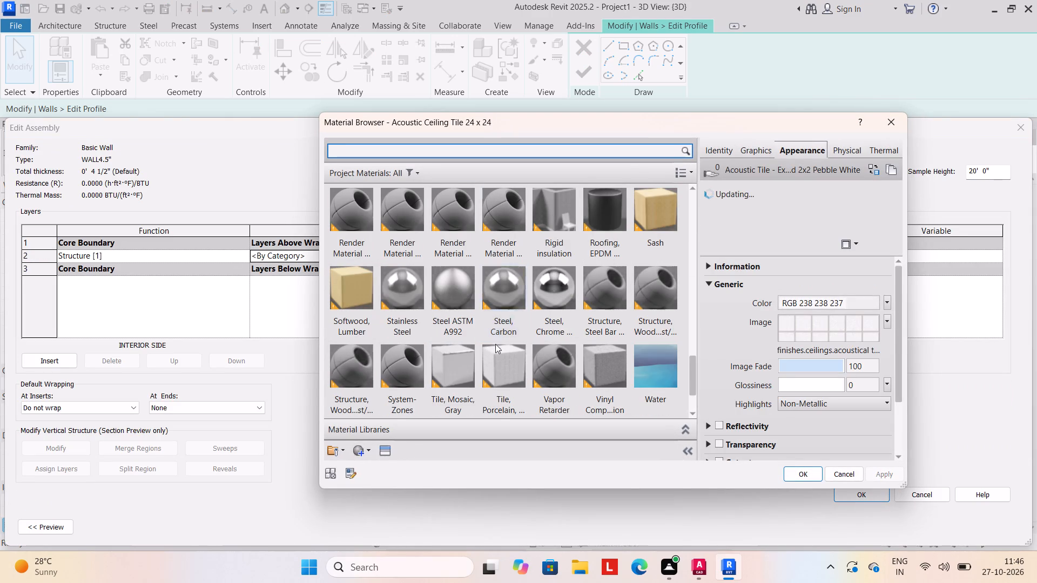
pyautogui.scroll(-4, 495, 344)
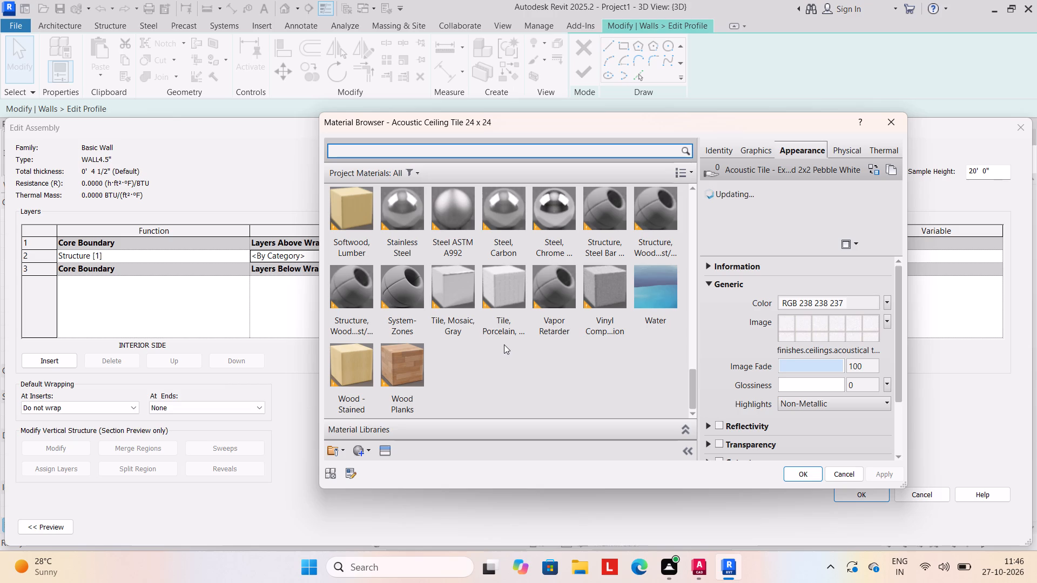
pyautogui.scroll(5, 504, 344)
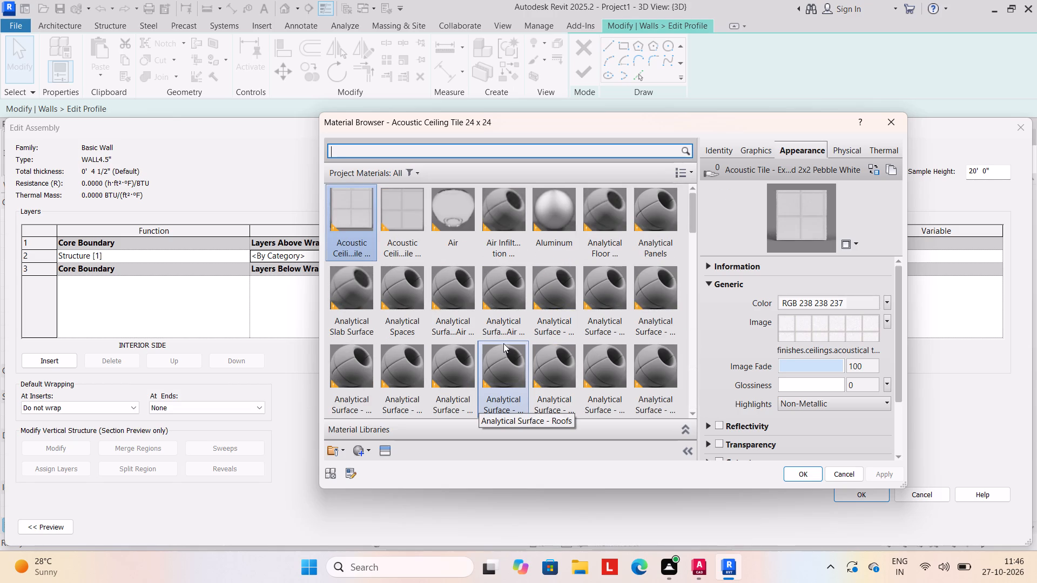
pyautogui.scroll(4, 503, 343)
pyautogui.scroll(-8, 505, 345)
pyautogui.scroll(2, 511, 338)
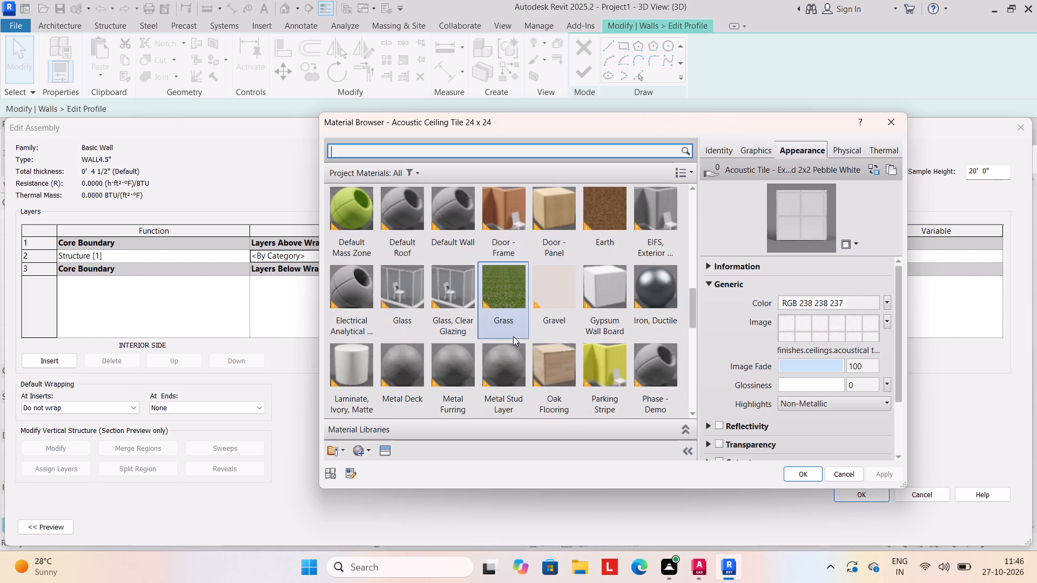
pyautogui.click(619, 358)
pyautogui.click(802, 471)
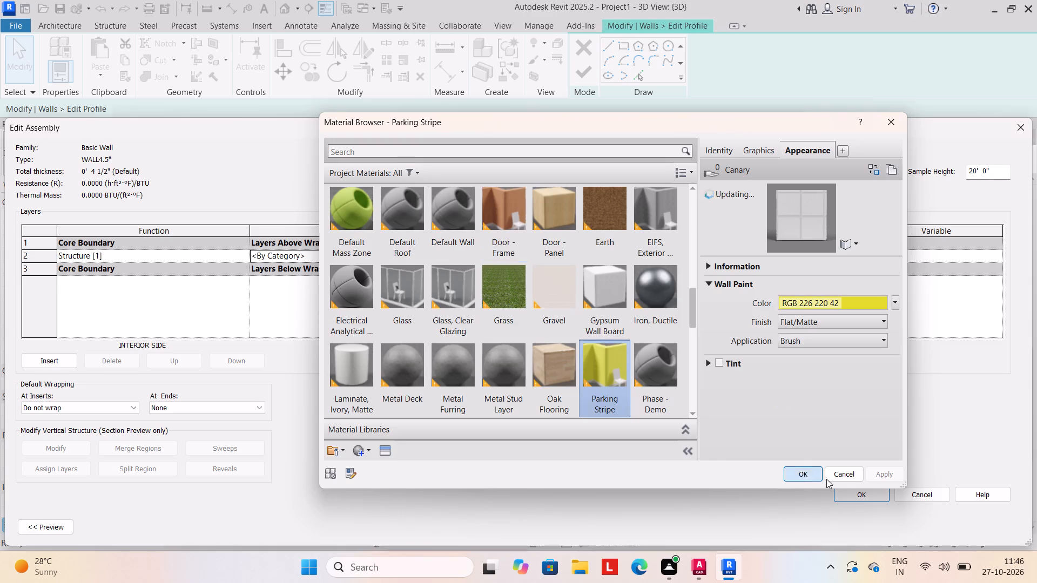
pyautogui.click(866, 495)
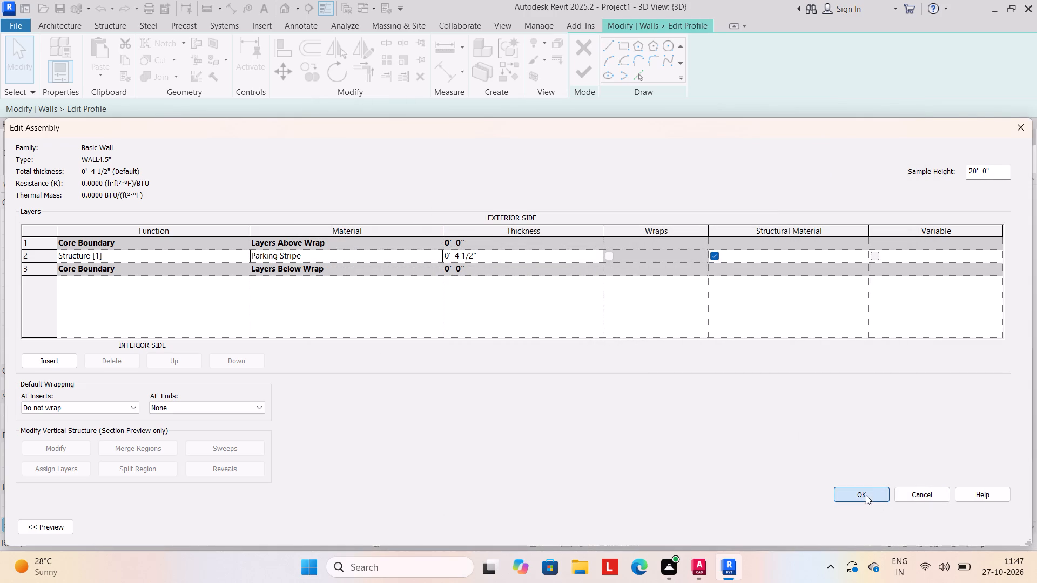
pyautogui.click(994, 529)
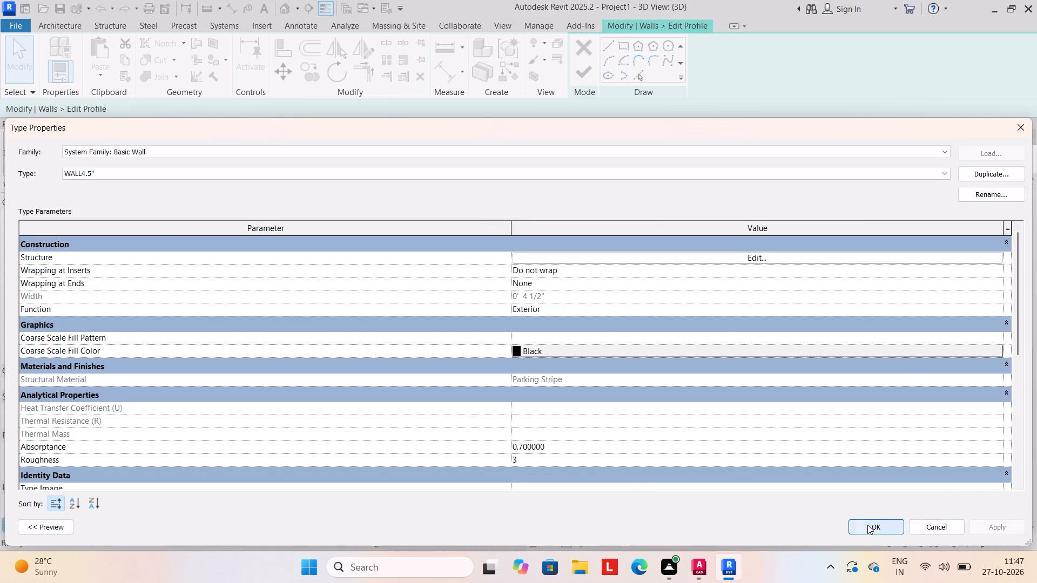
pyautogui.click(867, 525)
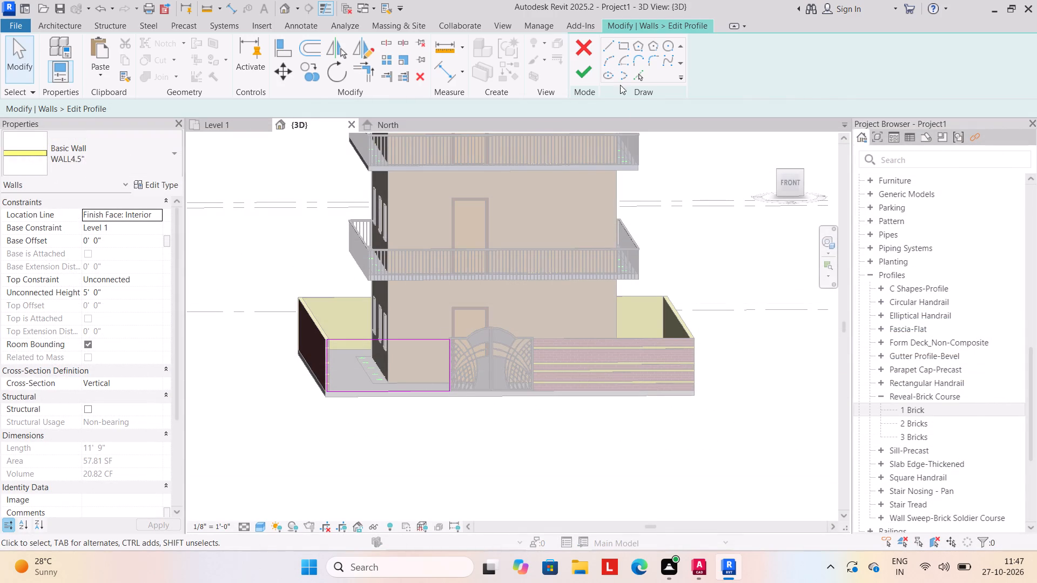
pyautogui.click(583, 78)
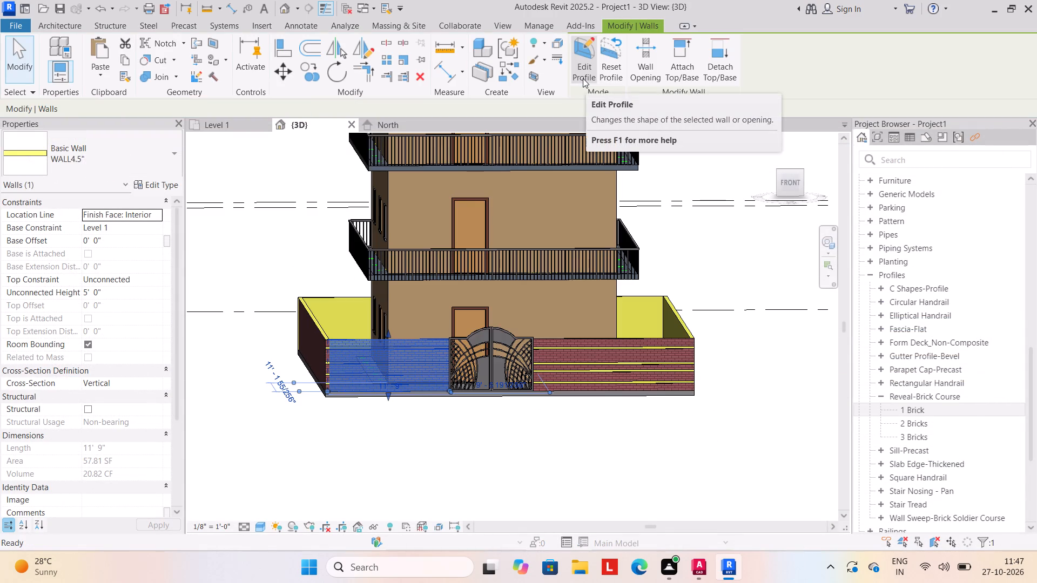
pyautogui.click(487, 450)
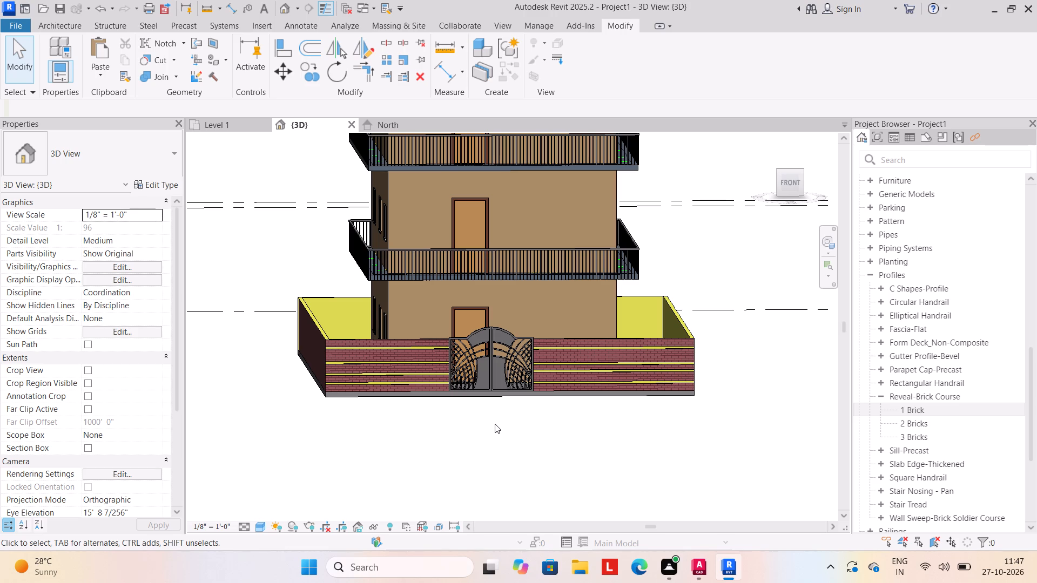
pyautogui.press('Escape')
# Examine the boundary walls and their reveals with the new material from the side, front and above.
pyautogui.keyDown('shift'); pyautogui.moveTo(373, 446); pyautogui.dragTo(484, 413, button='middle'); pyautogui.keyUp('shift')
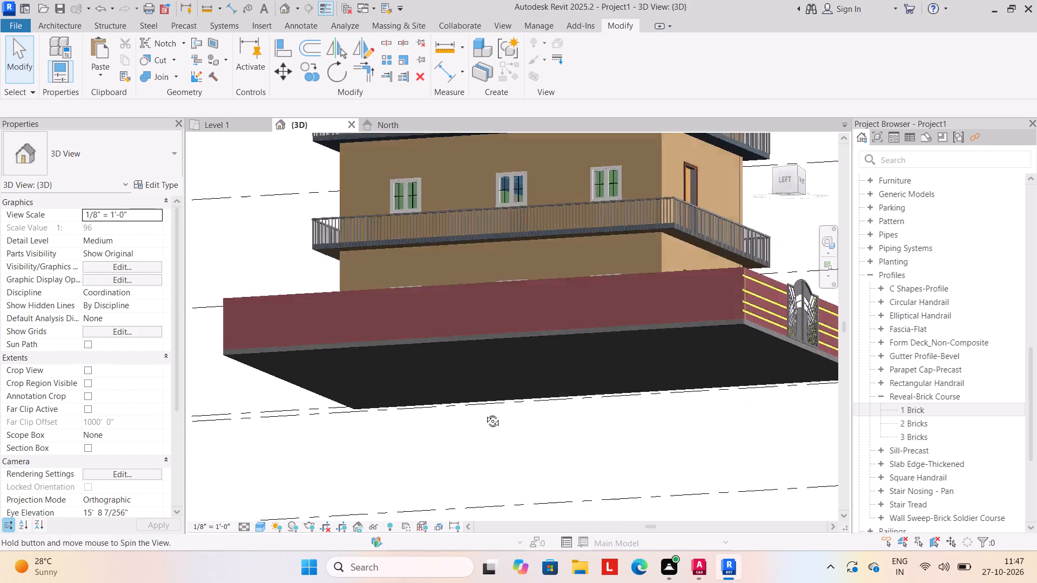
pyautogui.keyDown('shift'); pyautogui.moveTo(484, 413); pyautogui.dragTo(327, 473, button='middle'); pyautogui.keyUp('shift')
pyautogui.keyDown('shift'); pyautogui.moveTo(573, 445); pyautogui.dragTo(592, 438, button='middle'); pyautogui.keyUp('shift')
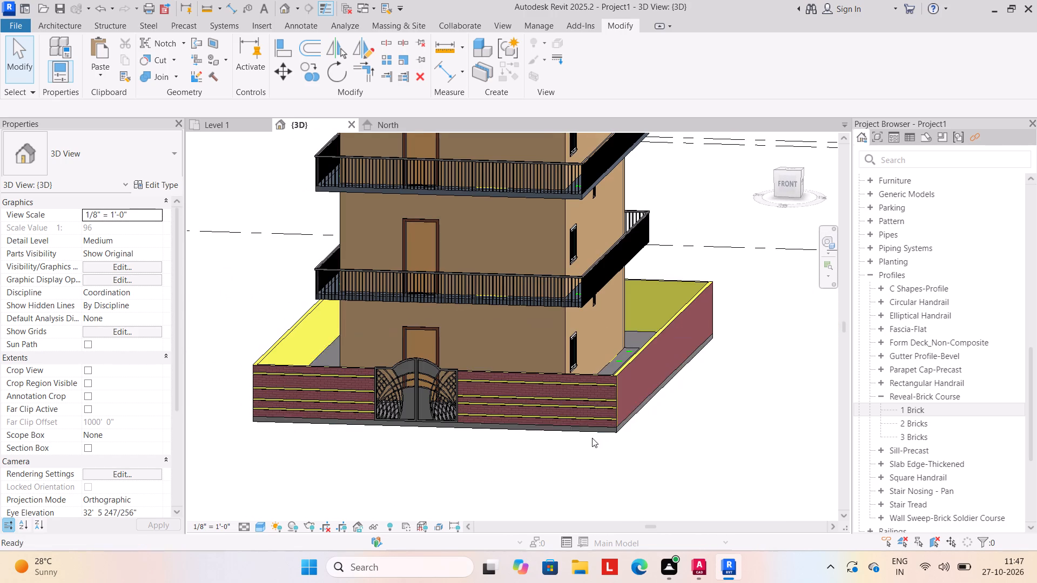
pyautogui.keyDown('shift'); pyautogui.moveTo(577, 428); pyautogui.dragTo(599, 404, button='middle'); pyautogui.keyUp('shift')
pyautogui.keyDown('shift'); pyautogui.moveTo(569, 430); pyautogui.dragTo(561, 463, button='middle'); pyautogui.keyUp('shift')
pyautogui.scroll(-1, 563, 467)
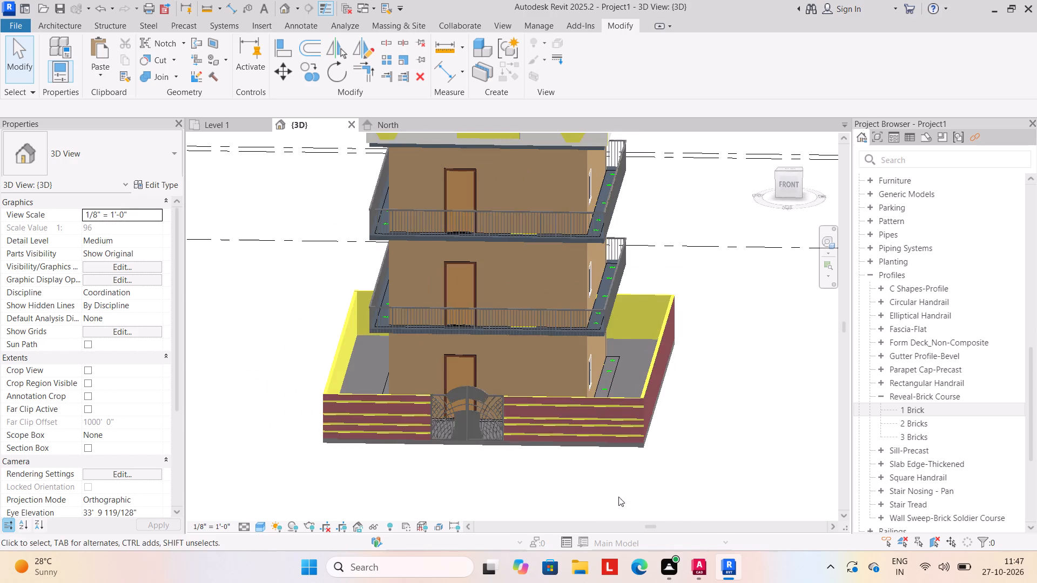
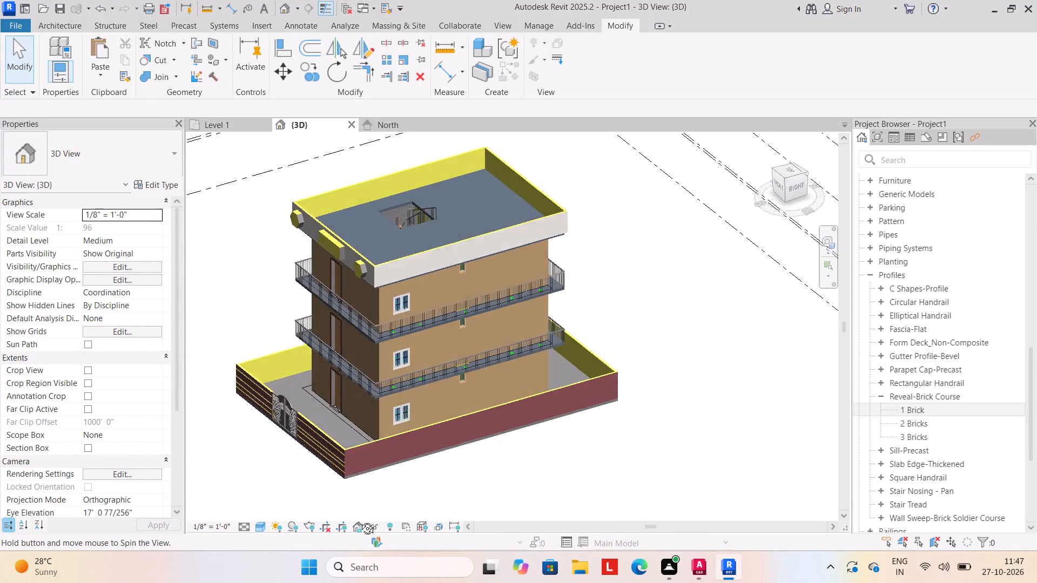
# Examine the house and its boundary walls from the right, front and left sides.
pyautogui.keyDown('shift'); pyautogui.moveTo(279, 442); pyautogui.dragTo(307, 464, button='middle'); pyautogui.keyUp('shift')
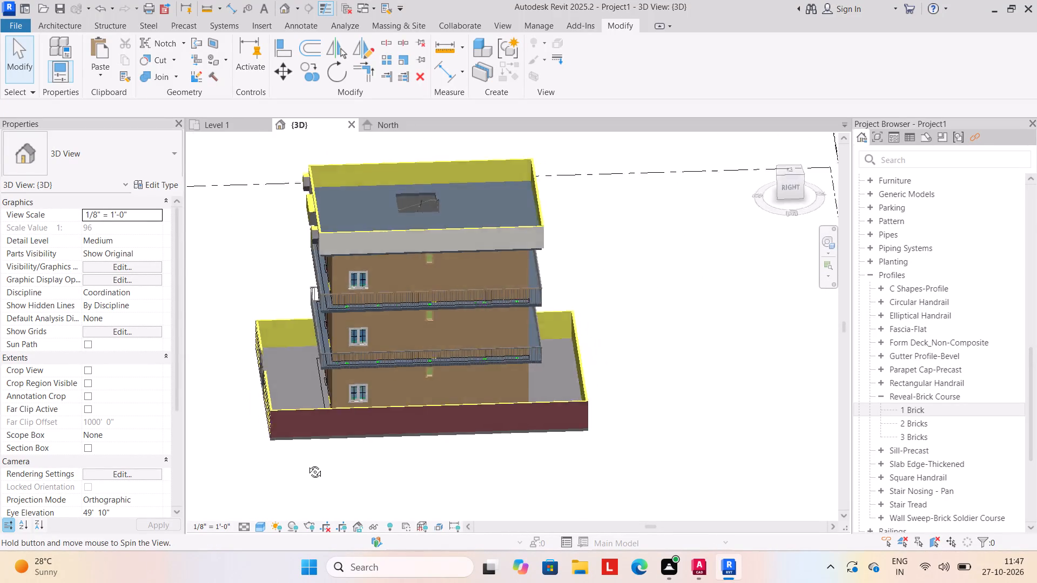
pyautogui.keyDown('shift'); pyautogui.moveTo(307, 464); pyautogui.dragTo(489, 416, button='middle'); pyautogui.keyUp('shift')
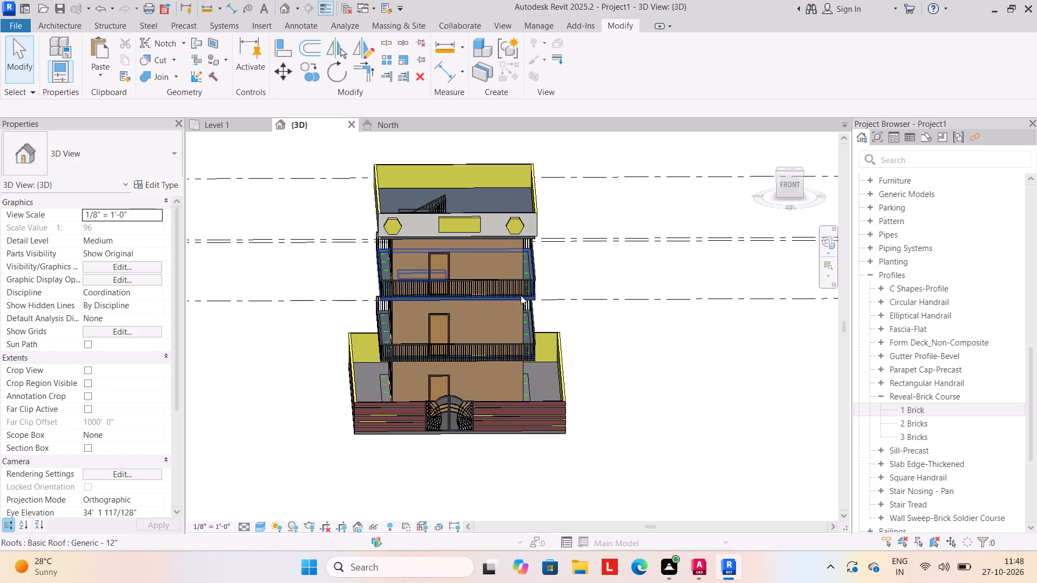
pyautogui.keyDown('shift'); pyautogui.moveTo(326, 405); pyautogui.dragTo(381, 412, button='middle'); pyautogui.keyUp('shift')
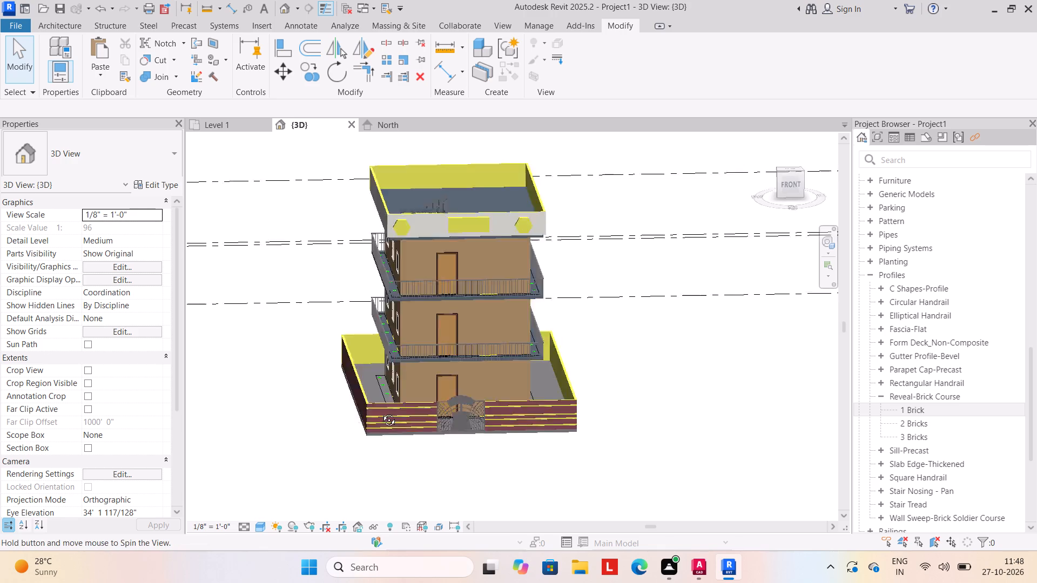
pyautogui.keyDown('shift'); pyautogui.moveTo(381, 412); pyautogui.dragTo(531, 399, button='middle'); pyautogui.keyUp('shift')
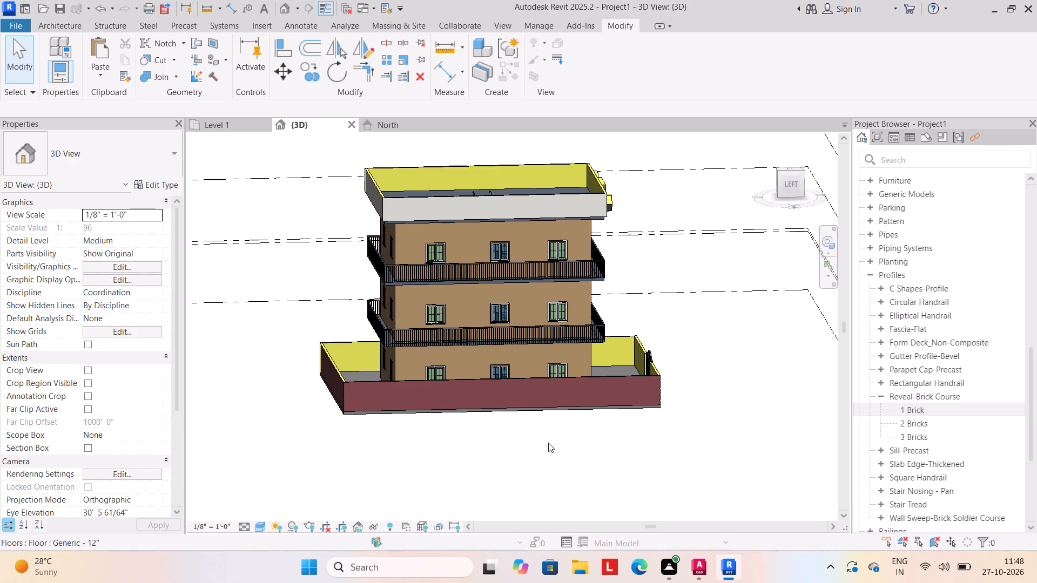
pyautogui.keyDown('shift'); pyautogui.moveTo(591, 422); pyautogui.dragTo(400, 422, button='middle'); pyautogui.keyUp('shift')
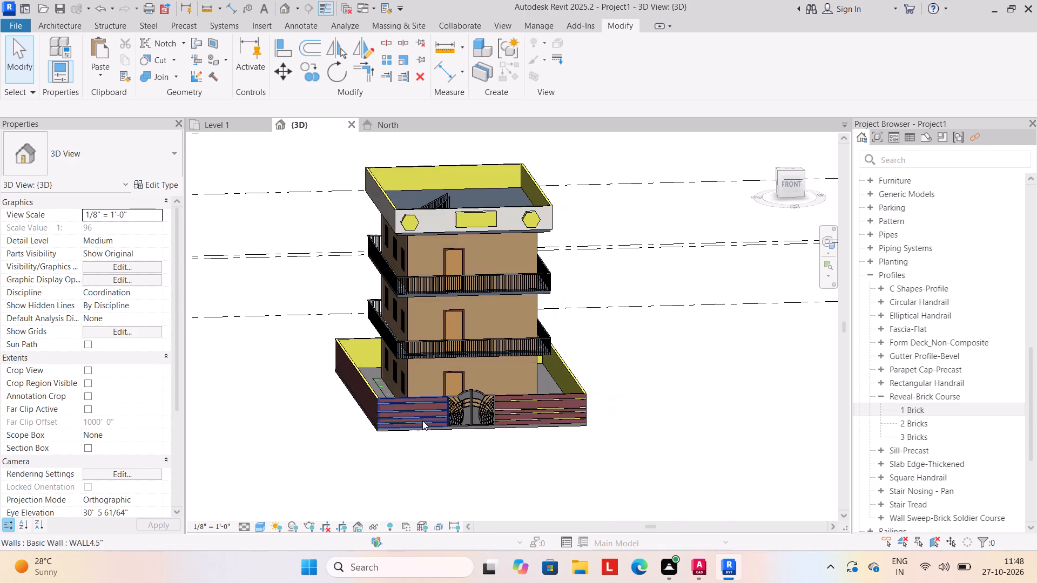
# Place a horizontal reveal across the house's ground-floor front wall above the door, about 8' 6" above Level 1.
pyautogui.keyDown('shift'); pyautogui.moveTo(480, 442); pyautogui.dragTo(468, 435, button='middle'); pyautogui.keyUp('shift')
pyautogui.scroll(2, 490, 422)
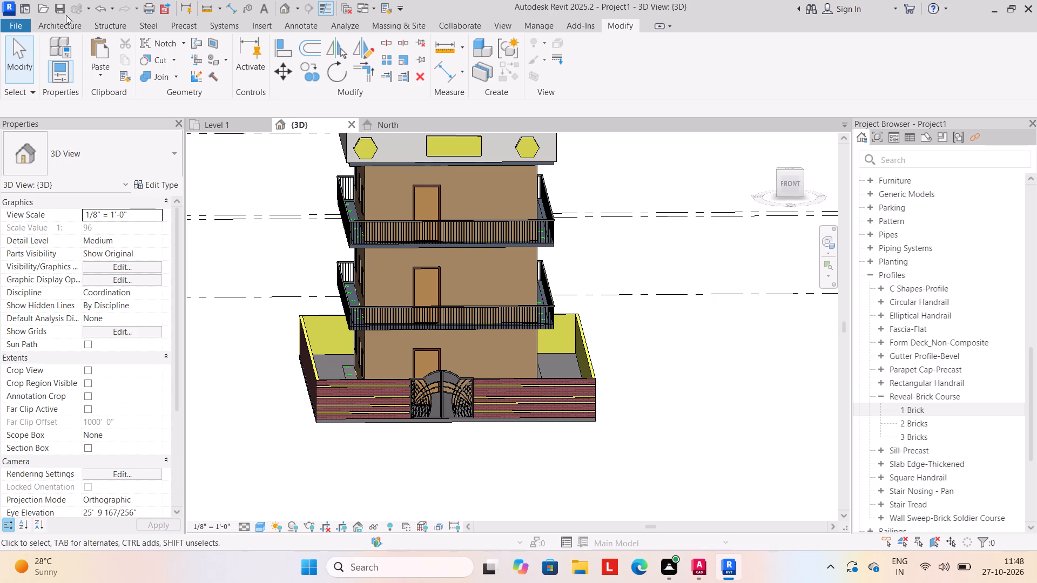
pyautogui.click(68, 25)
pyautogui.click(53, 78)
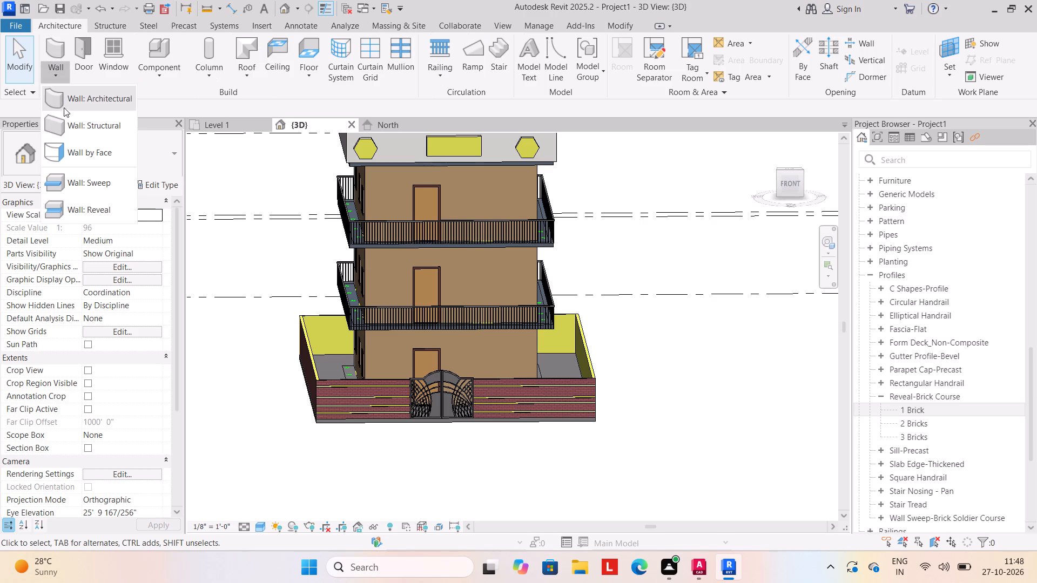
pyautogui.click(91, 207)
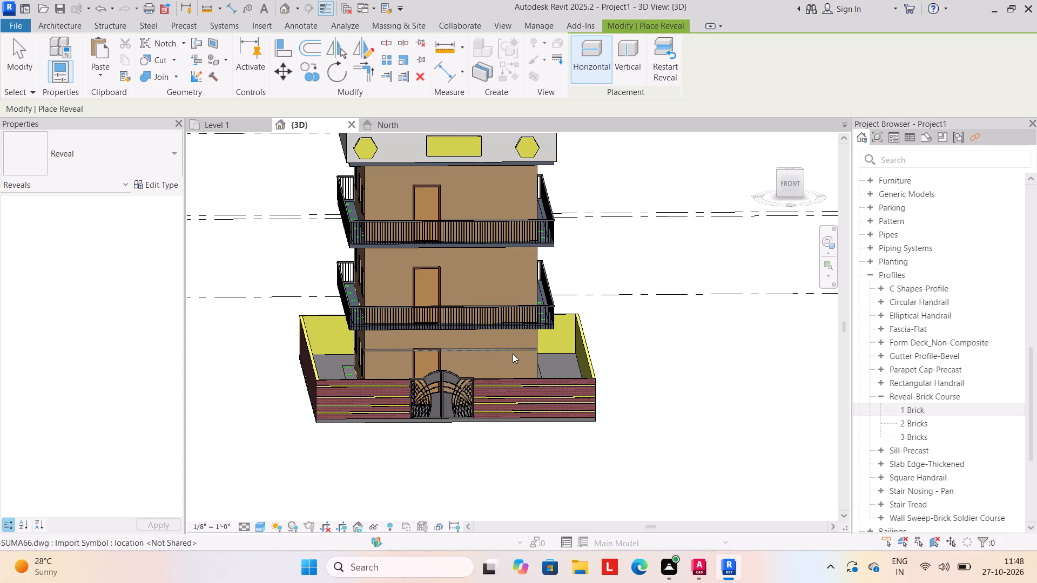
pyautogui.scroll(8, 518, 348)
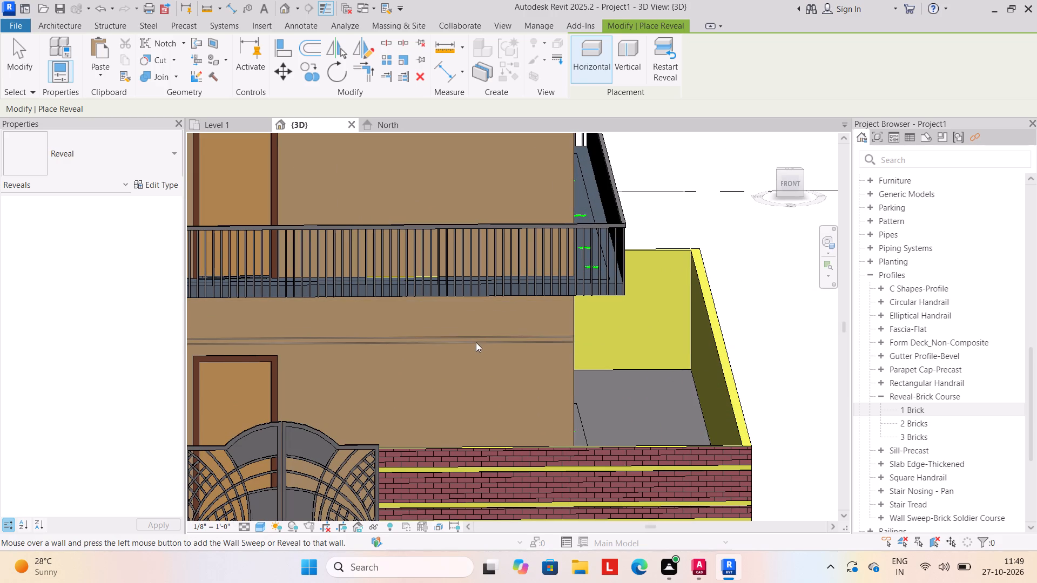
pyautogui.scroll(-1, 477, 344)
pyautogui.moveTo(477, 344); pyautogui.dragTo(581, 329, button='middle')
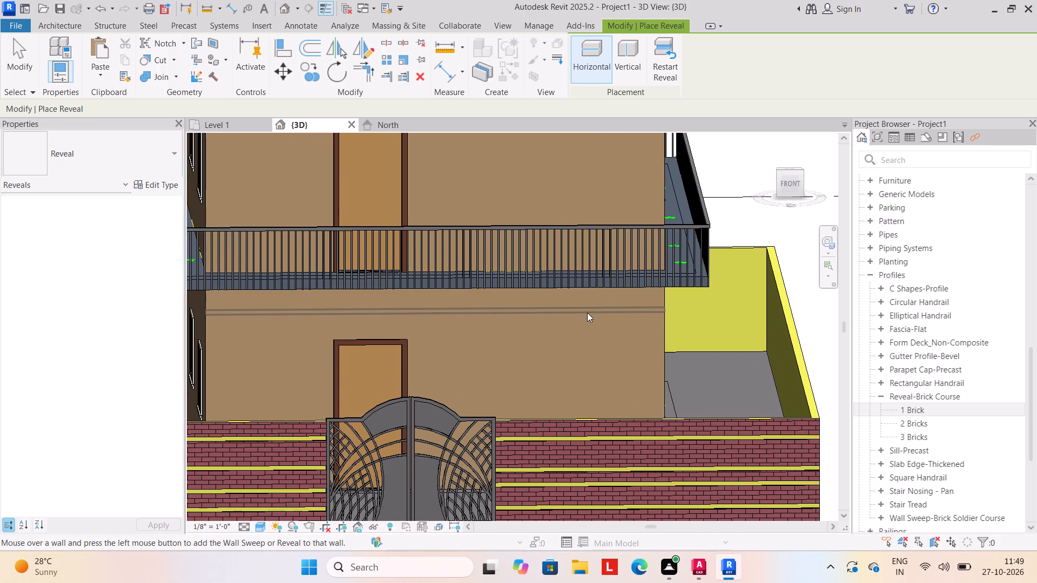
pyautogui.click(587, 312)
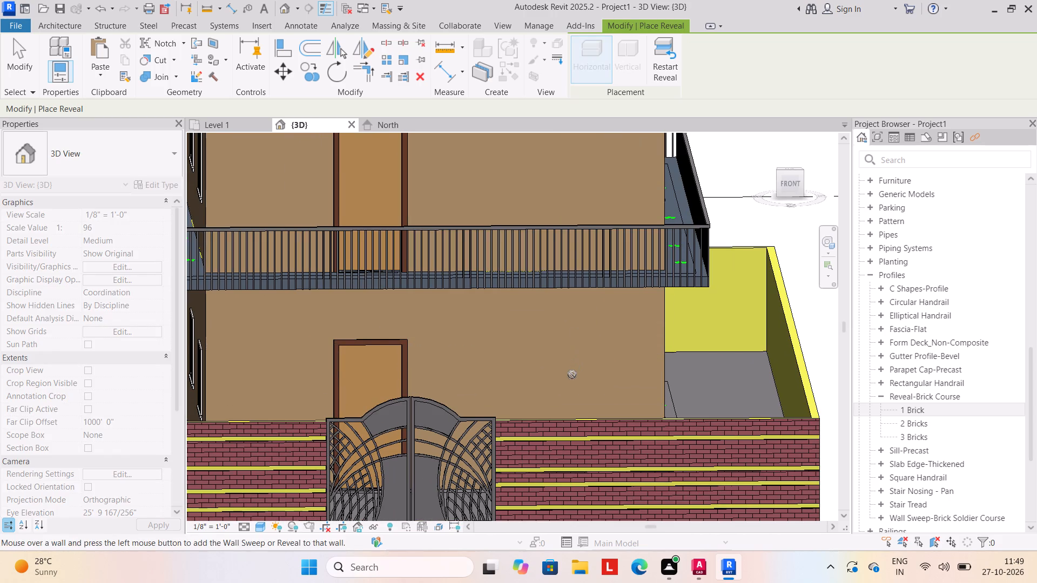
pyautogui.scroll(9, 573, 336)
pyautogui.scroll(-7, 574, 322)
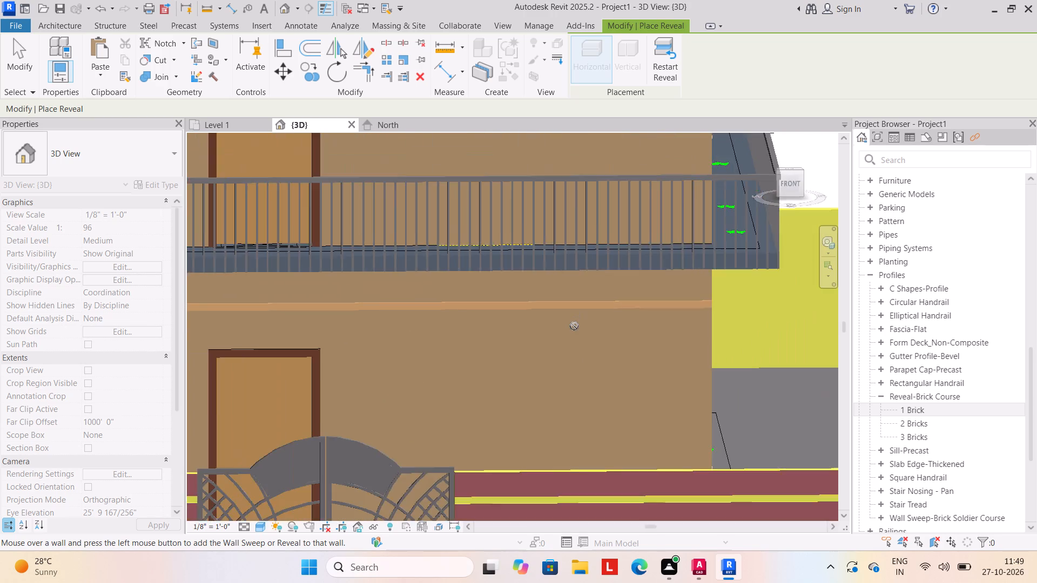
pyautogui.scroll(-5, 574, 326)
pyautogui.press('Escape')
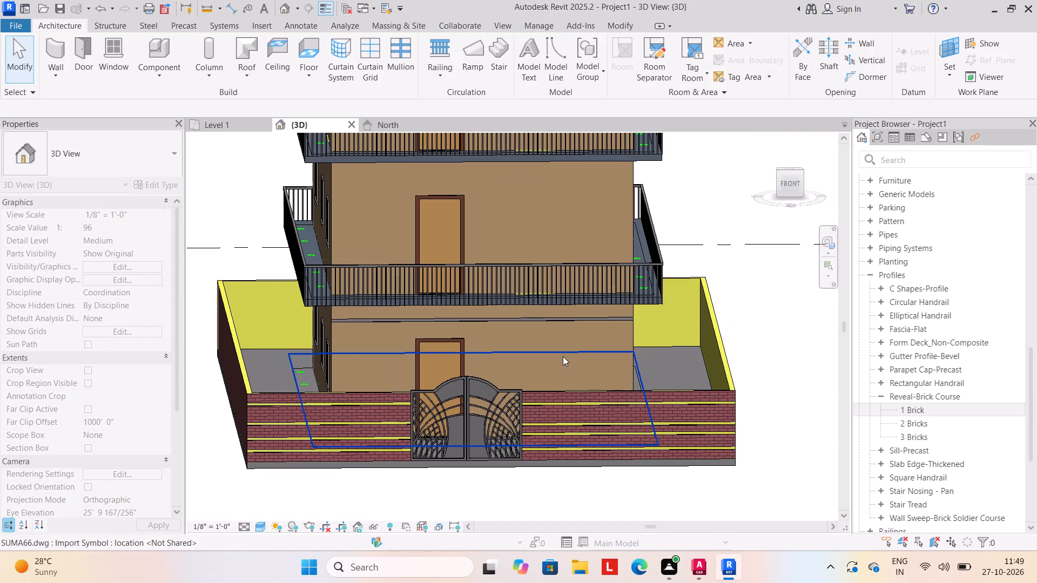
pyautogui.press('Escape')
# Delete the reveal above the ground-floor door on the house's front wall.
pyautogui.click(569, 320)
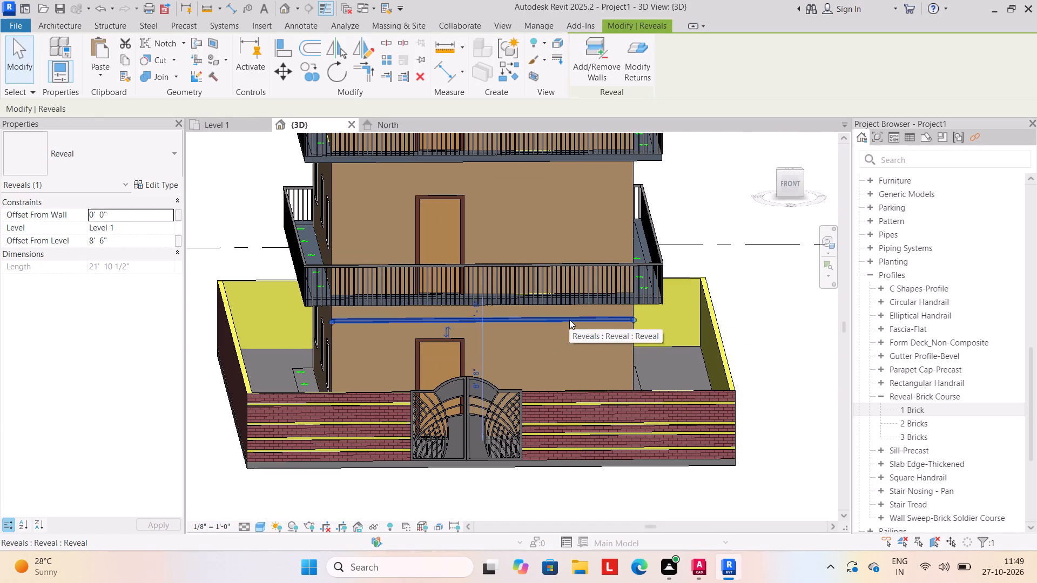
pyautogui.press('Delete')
# Create an in-place model in the Generic Models category, ready for decorating the left side boundary wall.
pyautogui.scroll(-1, 259, 452)
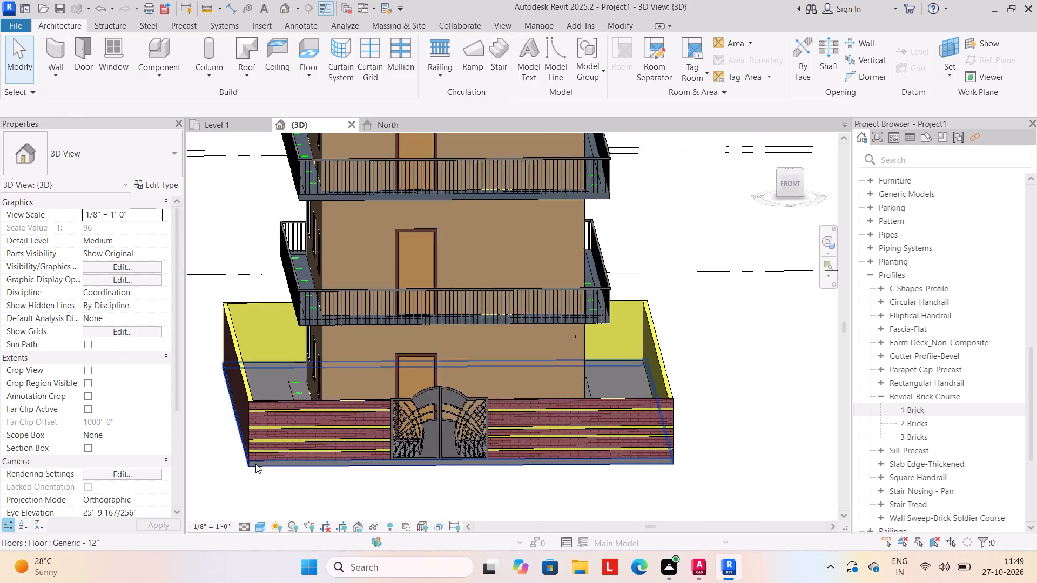
pyautogui.scroll(-1, 255, 467)
pyautogui.keyDown('shift'); pyautogui.moveTo(249, 473); pyautogui.dragTo(454, 448, button='middle'); pyautogui.keyUp('shift')
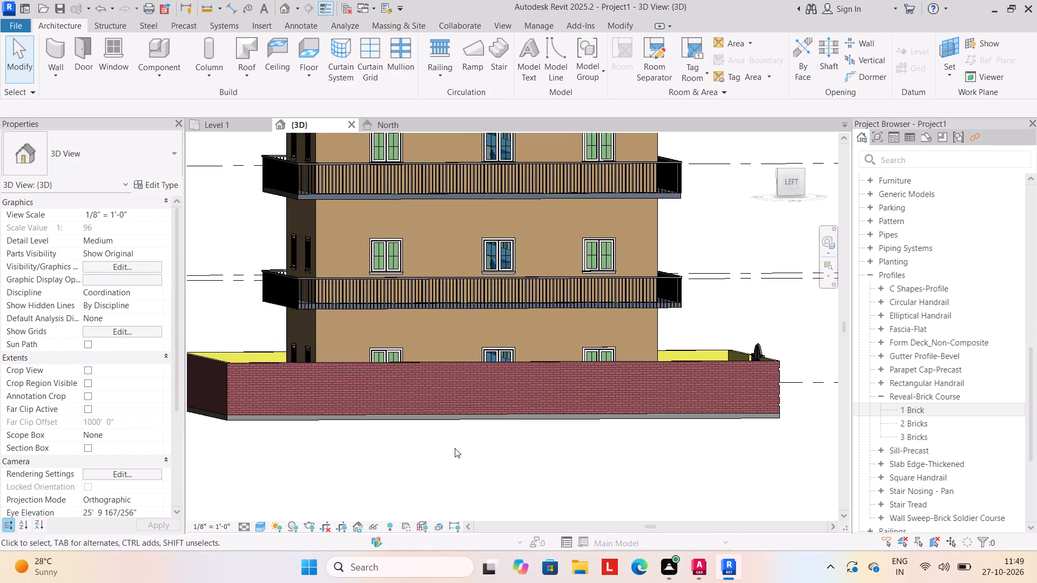
pyautogui.scroll(-1, 455, 448)
pyautogui.keyDown('shift'); pyautogui.moveTo(455, 450); pyautogui.dragTo(430, 476, button='middle'); pyautogui.keyUp('shift')
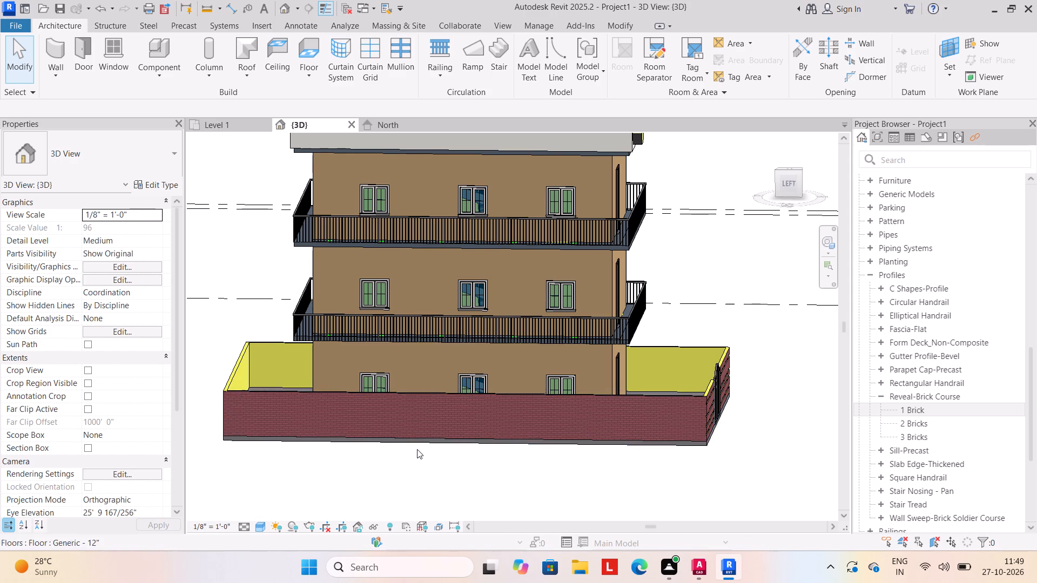
pyautogui.click(161, 78)
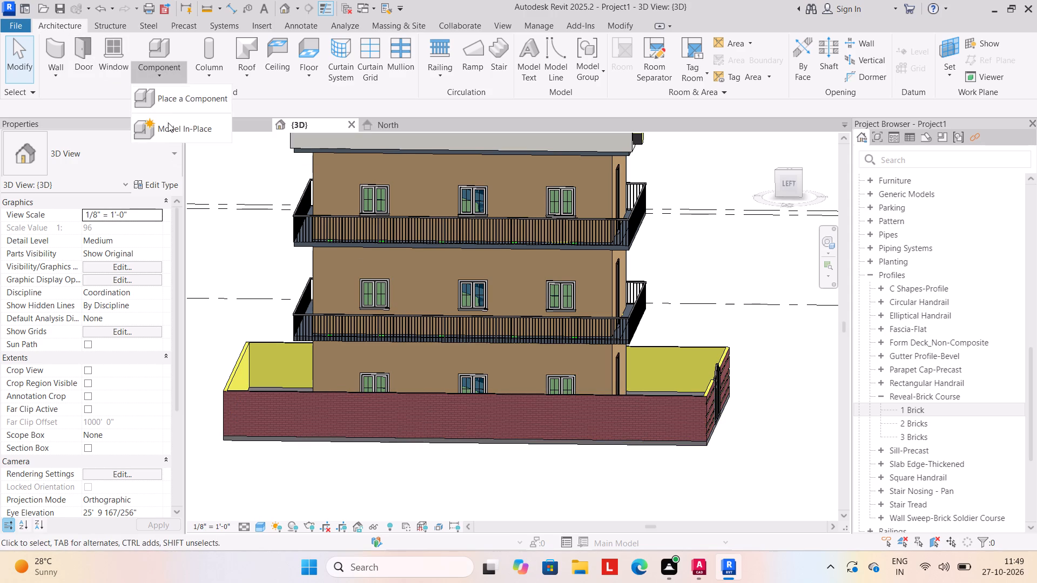
pyautogui.click(168, 127)
pyautogui.scroll(-10, 464, 246)
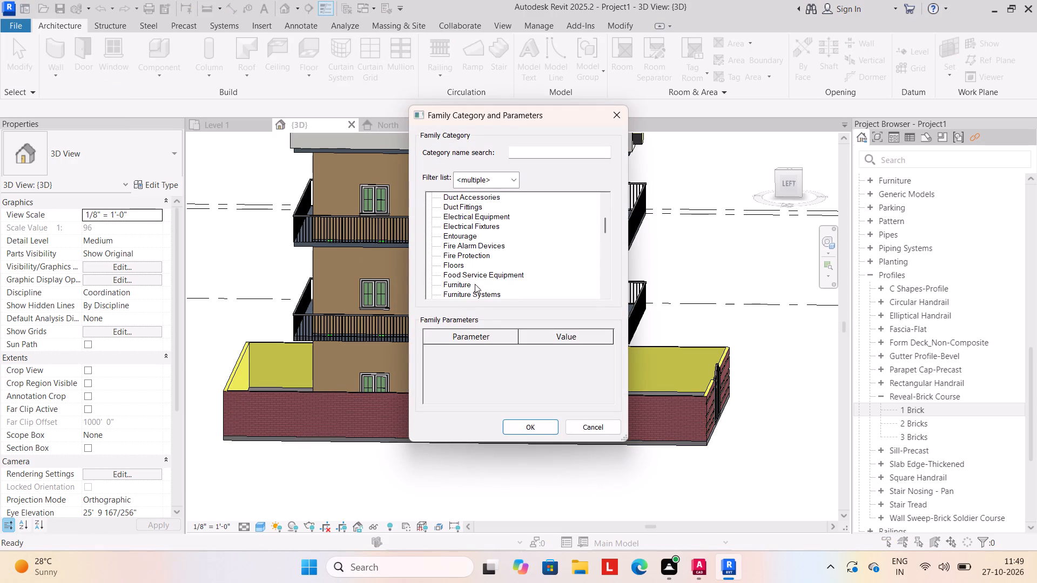
pyautogui.scroll(-4, 476, 284)
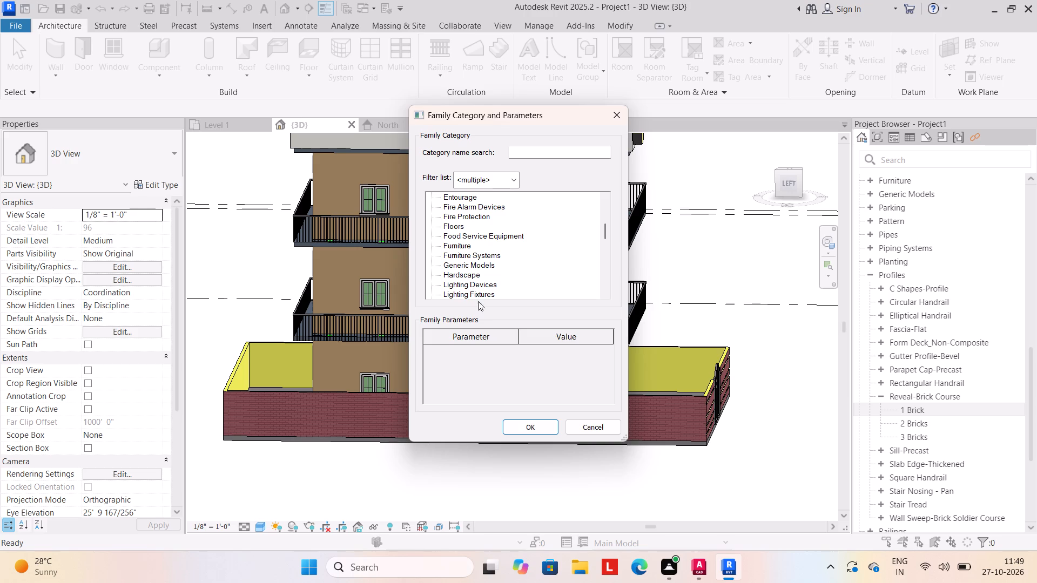
pyautogui.scroll(-5, 545, 213)
pyautogui.scroll(-9, 495, 240)
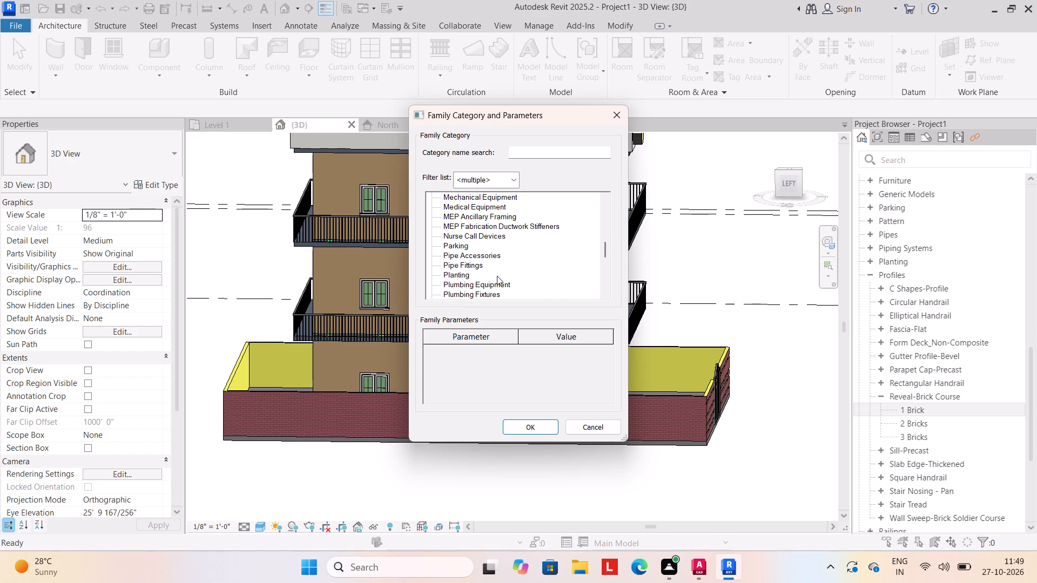
pyautogui.scroll(-3, 501, 279)
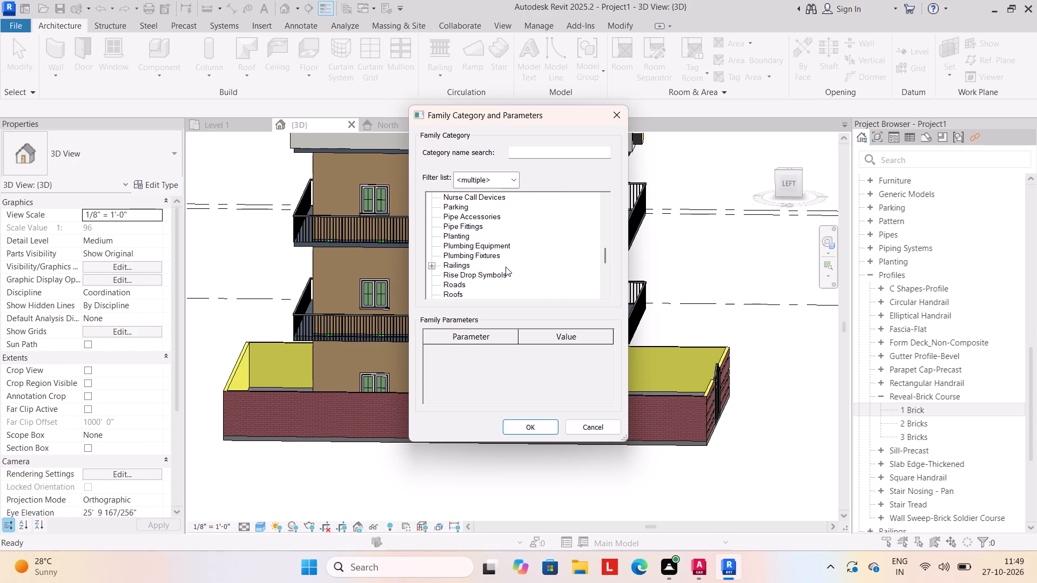
pyautogui.scroll(-2, 476, 275)
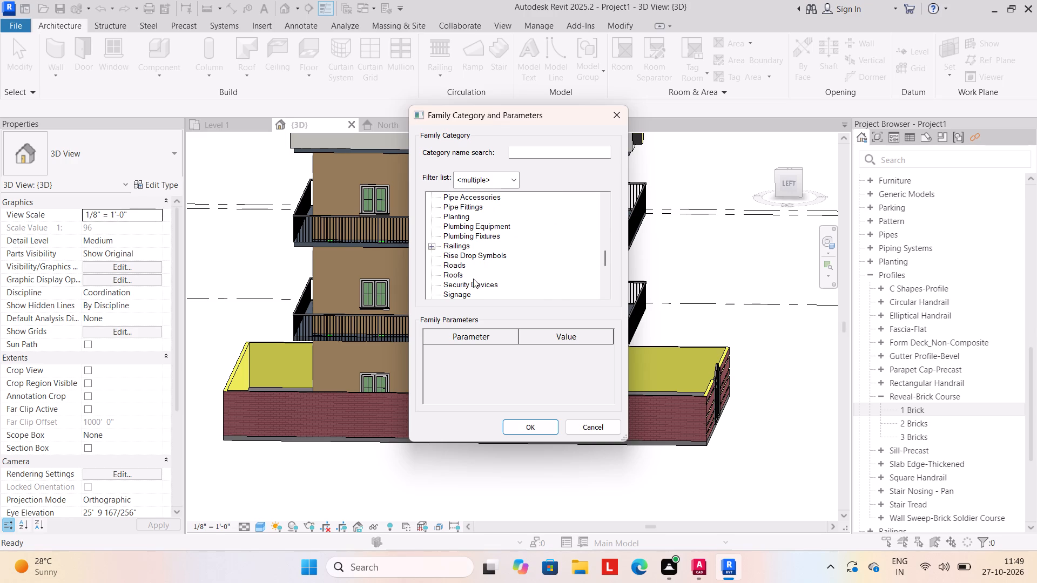
pyautogui.scroll(-3, 473, 279)
pyautogui.scroll(12, 496, 274)
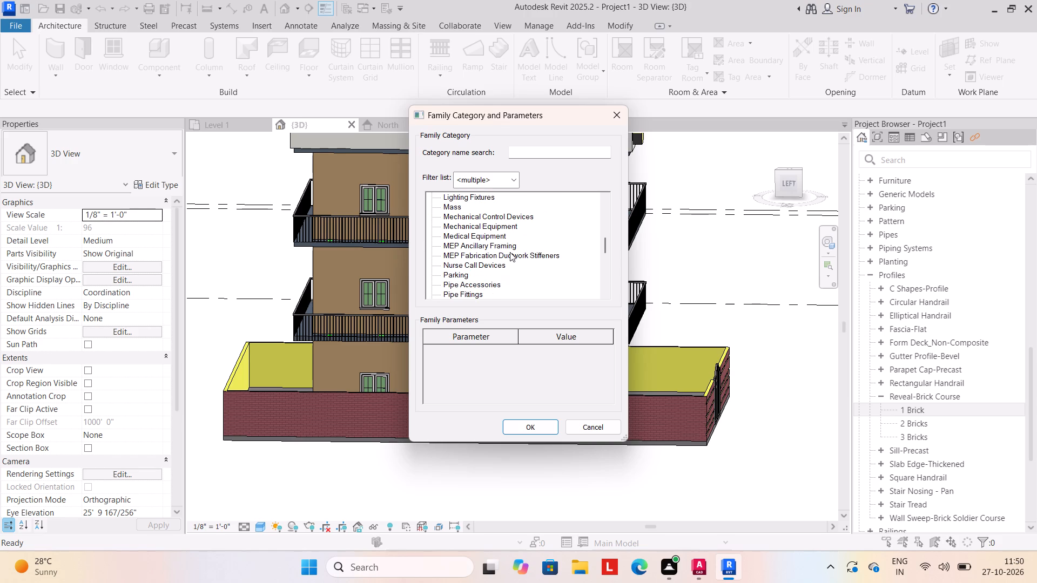
pyautogui.scroll(4, 510, 252)
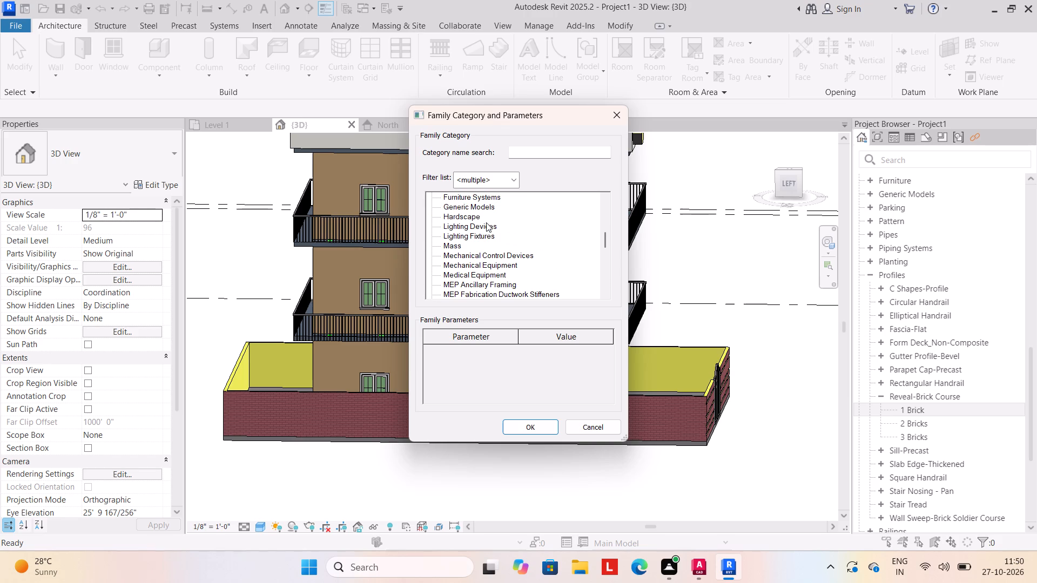
pyautogui.click(482, 210)
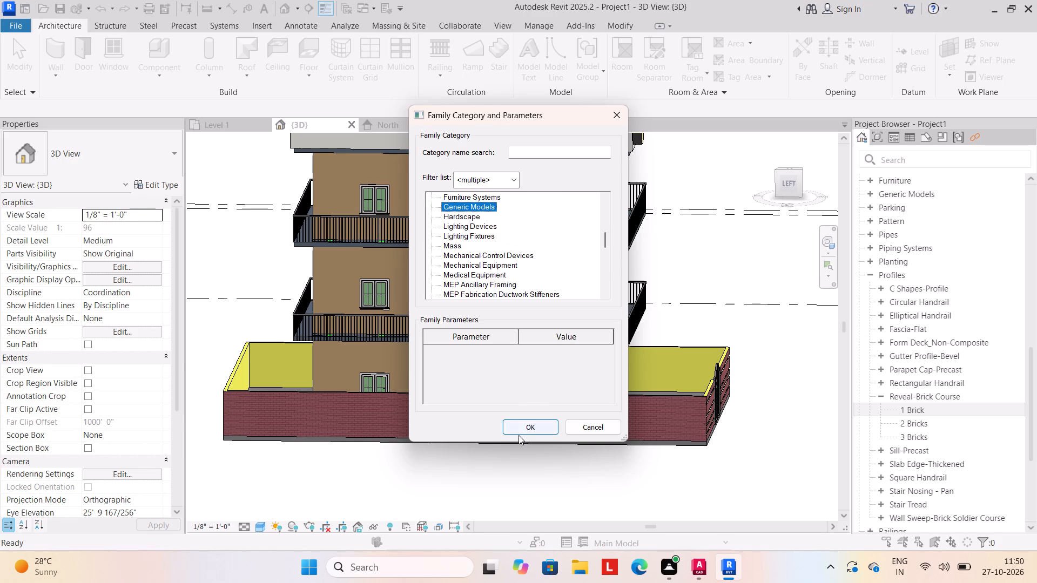
pyautogui.click(527, 427)
pyautogui.click(544, 303)
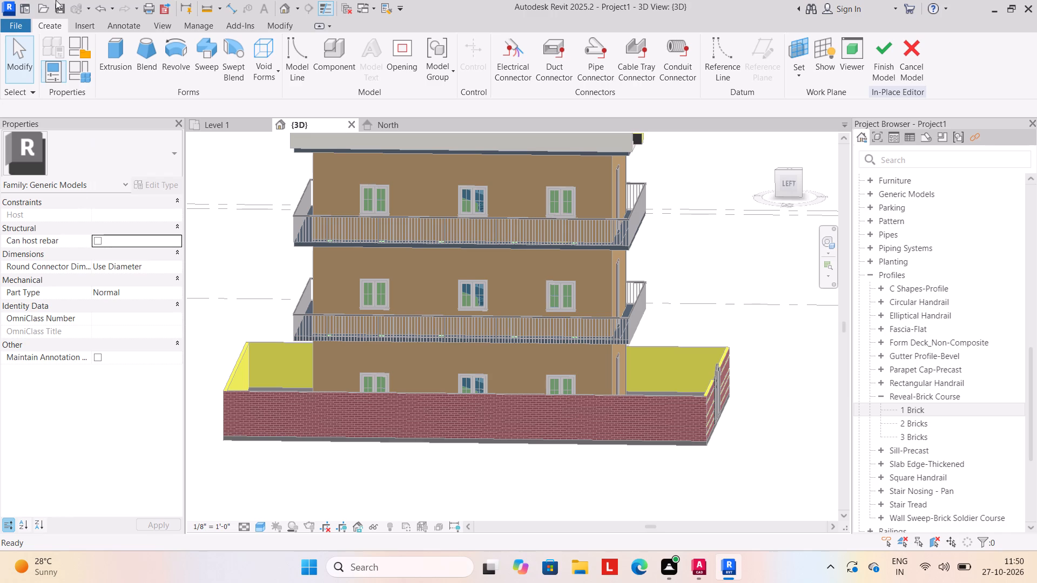
# Start an extrusion on the left boundary wall's outer face and sketch a six-sided polygon at mid-height near its rear end.
pyautogui.click(114, 70)
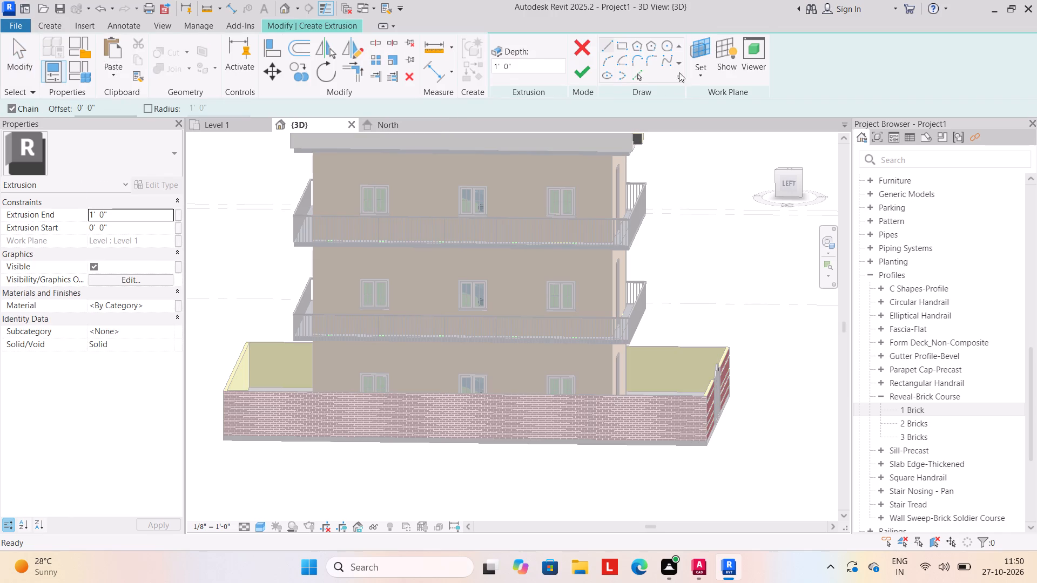
pyautogui.click(690, 74)
pyautogui.click(726, 123)
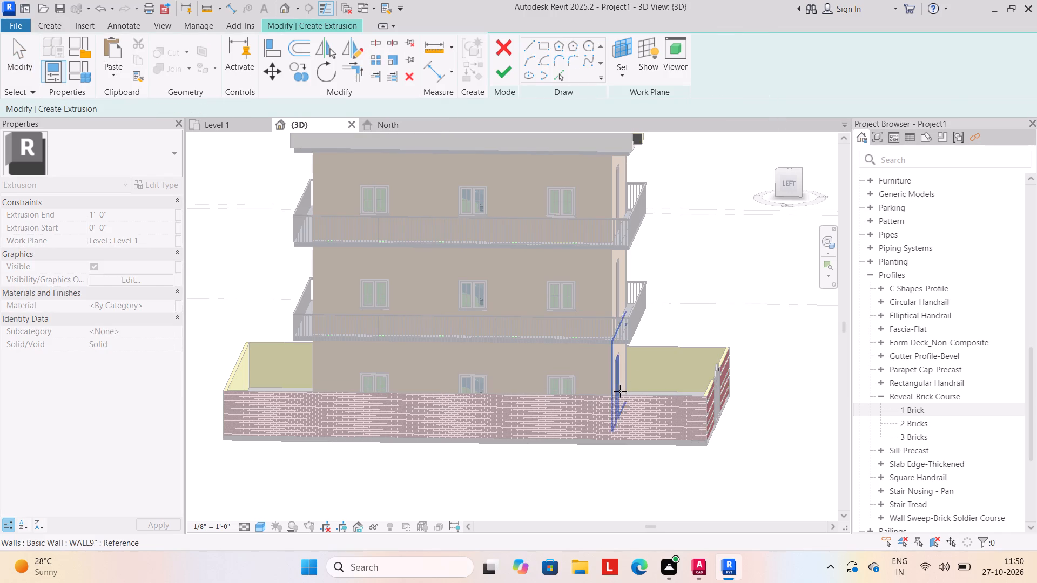
pyautogui.click(592, 401)
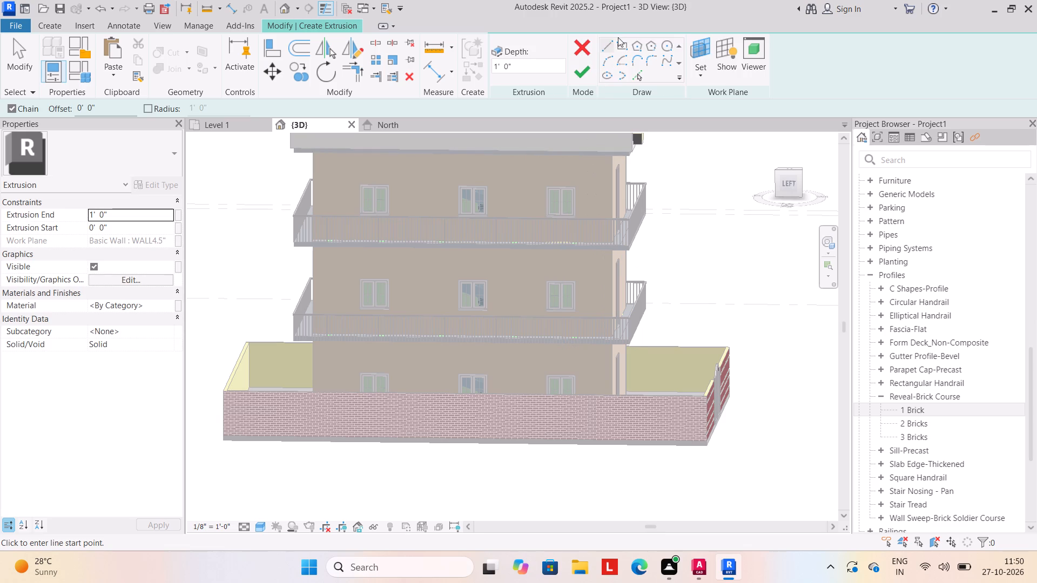
pyautogui.click(636, 51)
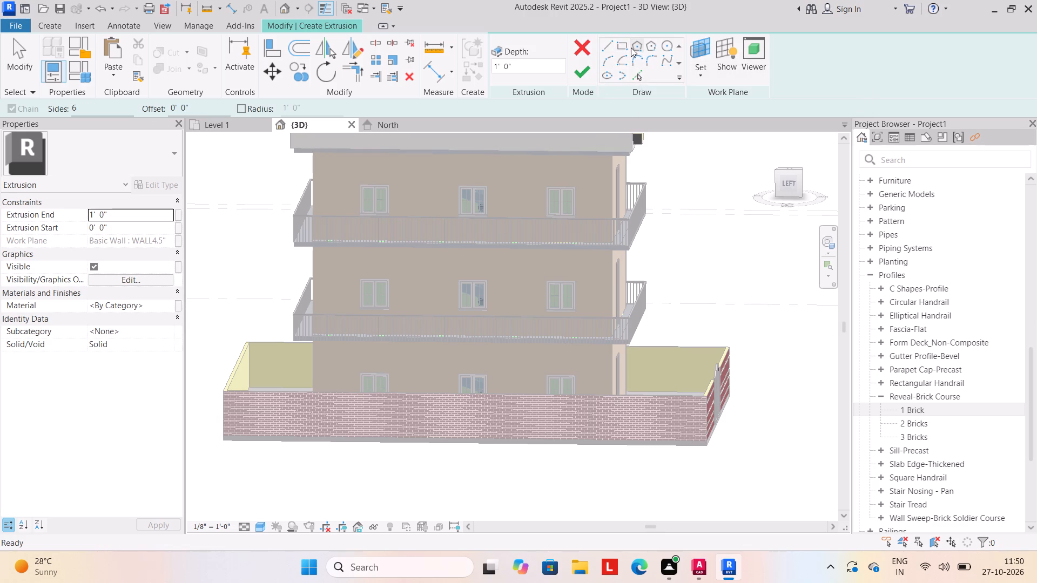
pyautogui.scroll(2, 268, 423)
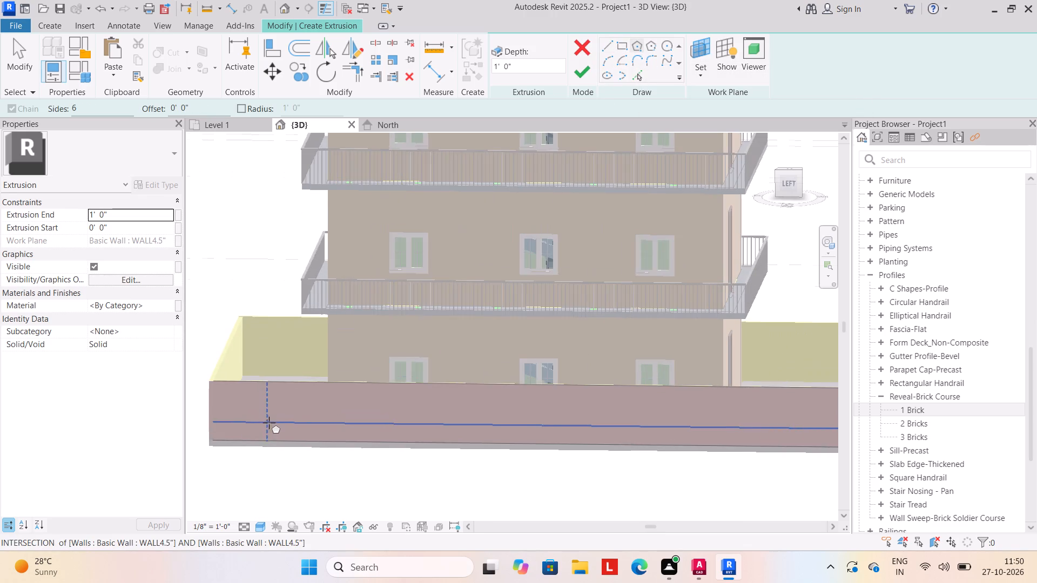
pyautogui.click(258, 416)
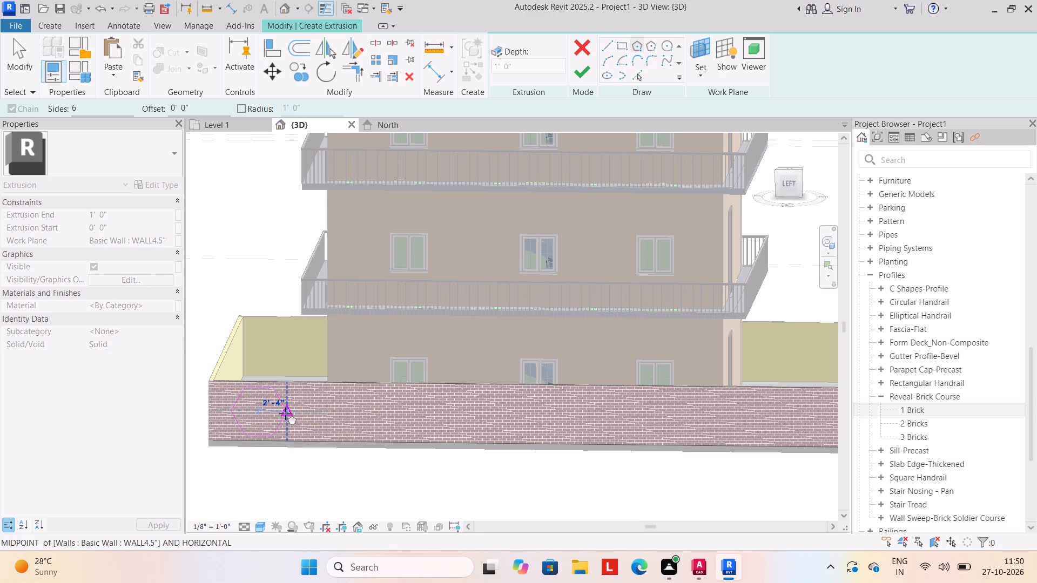
pyautogui.click(283, 414)
pyautogui.press('Escape')
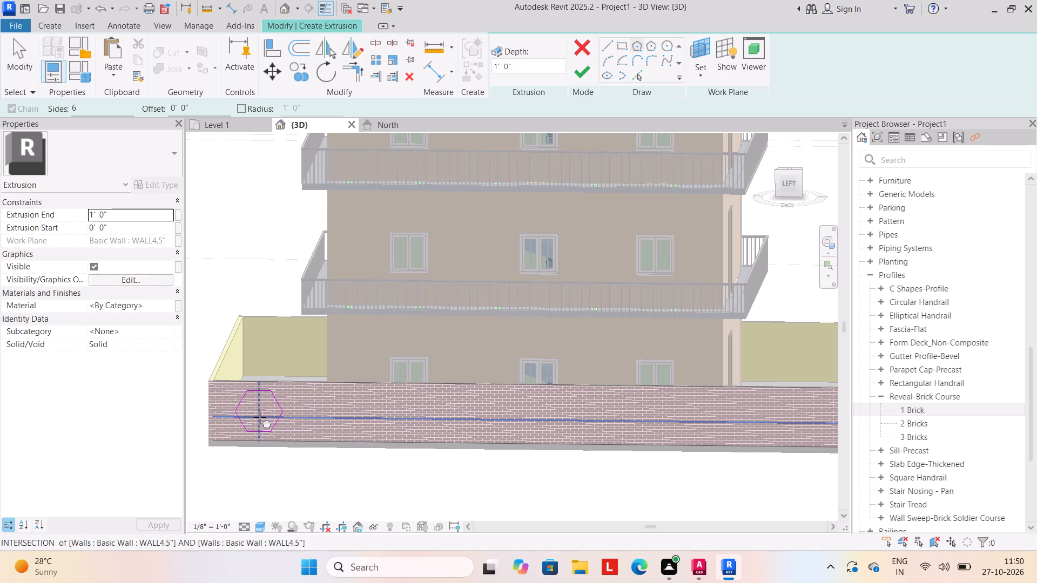
# Copy the sketched hexagon to four more spots spaced along the left boundary wall at mid-height, making a row of five.
pyautogui.press('Escape')
pyautogui.press('Escape')
pyautogui.keyDown('shift'); pyautogui.moveTo(258, 448); pyautogui.dragTo(277, 448, button='middle'); pyautogui.keyUp('shift')
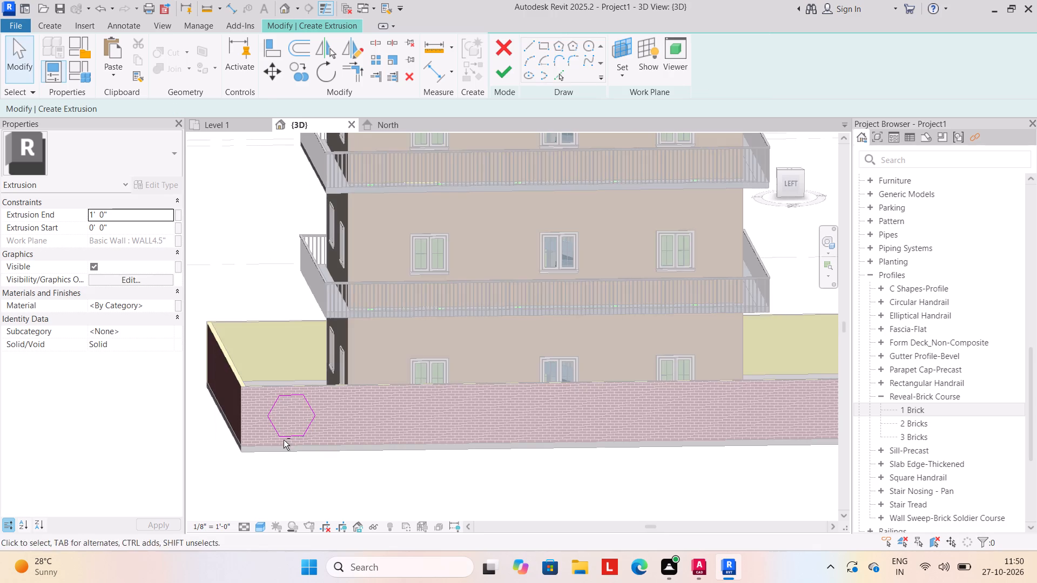
pyautogui.scroll(-1, 282, 445)
pyautogui.moveTo(275, 452); pyautogui.dragTo(266, 440, button='middle')
pyautogui.press('Escape')
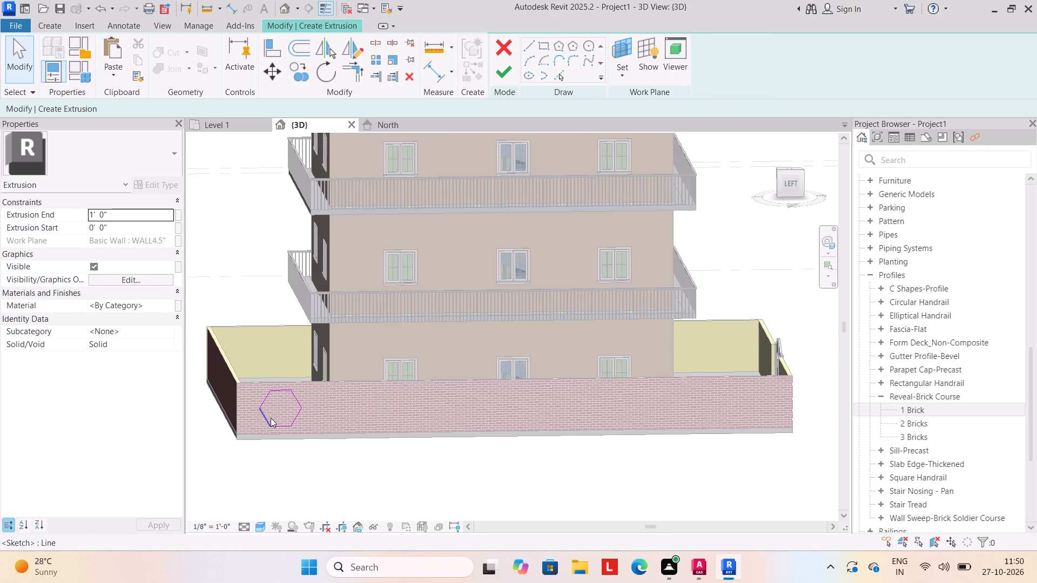
pyautogui.moveTo(254, 386); pyautogui.dragTo(331, 433)
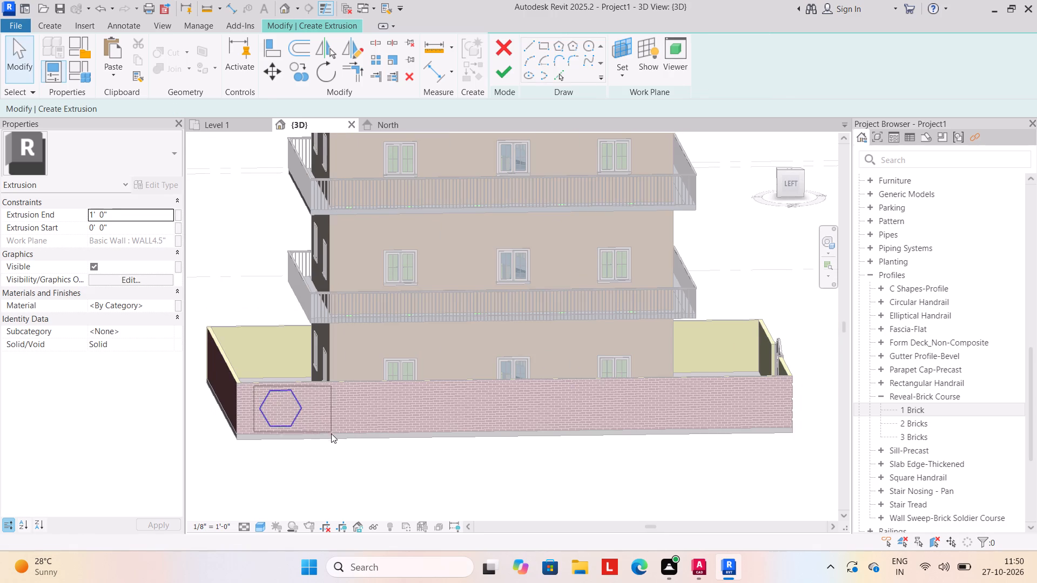
pyautogui.moveTo(331, 433); pyautogui.dragTo(332, 434)
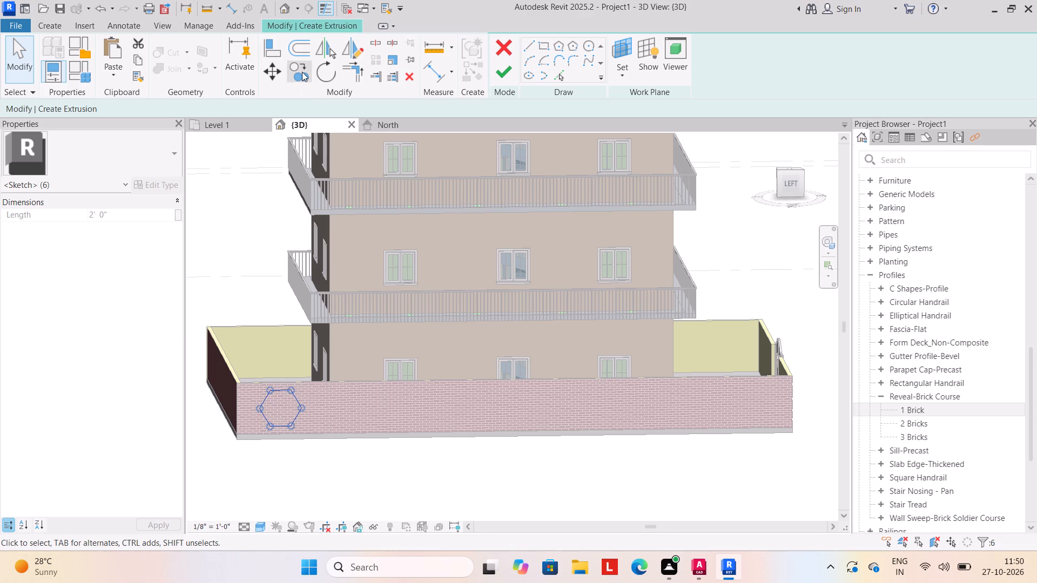
pyautogui.click(302, 72)
pyautogui.click(286, 406)
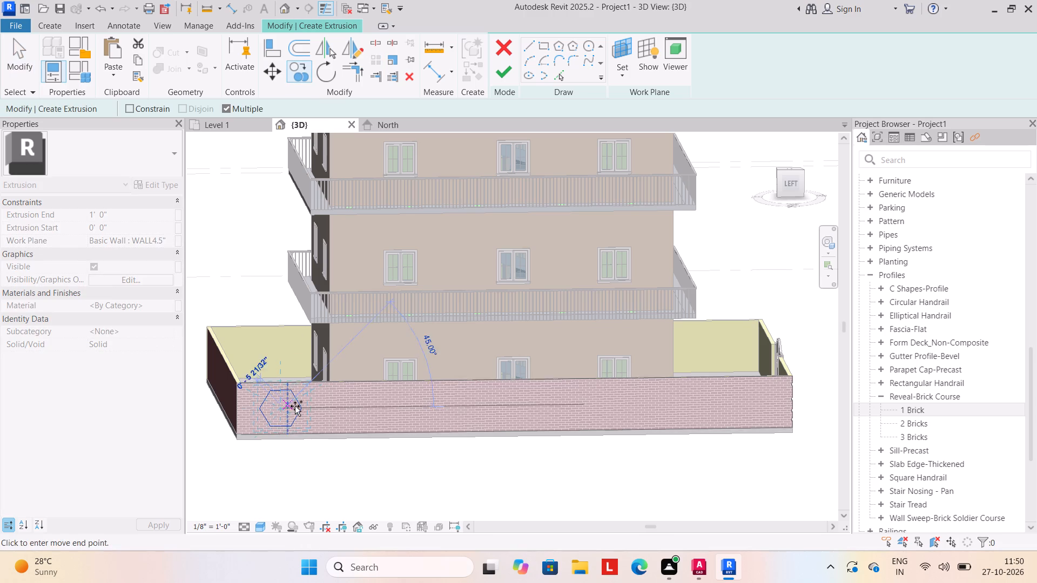
pyautogui.click(407, 411)
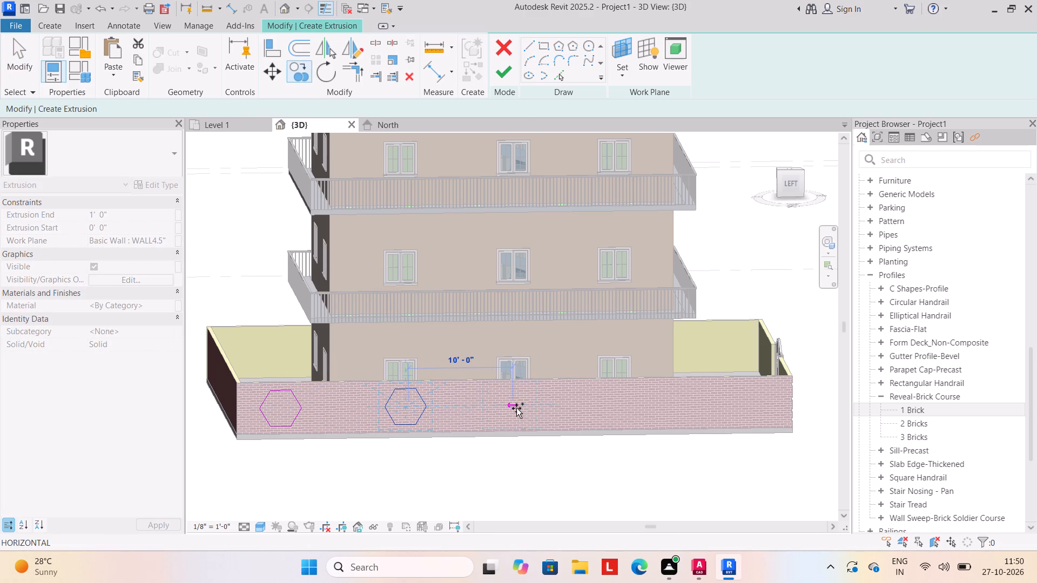
pyautogui.click(518, 408)
pyautogui.moveTo(613, 409); pyautogui.dragTo(618, 409)
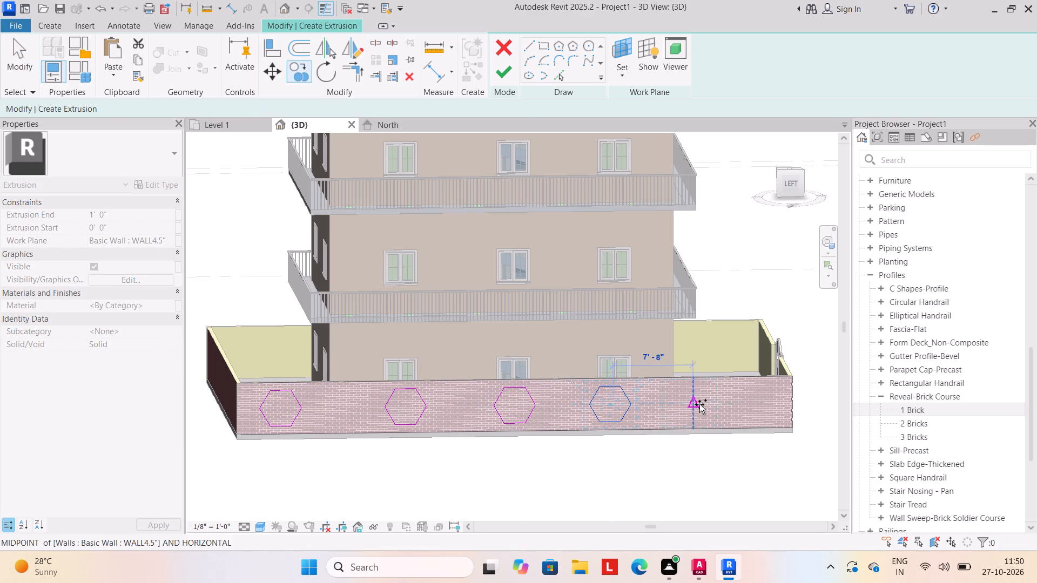
pyautogui.click(724, 404)
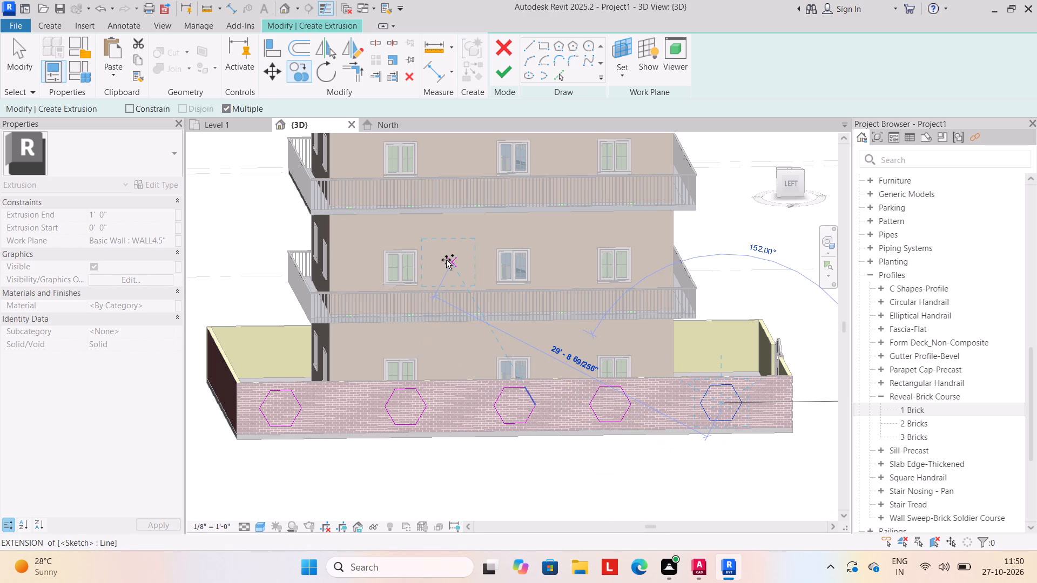
pyautogui.press('Escape')
pyautogui.press('Escape')
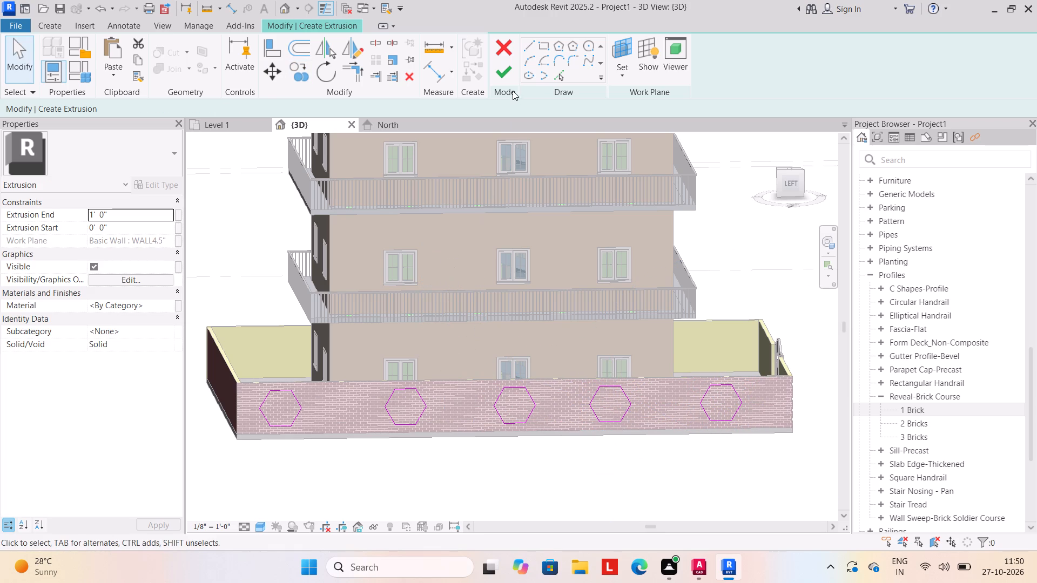
# Finish the five-hexagon extrusion at 1' 0" depth and complete the in-place model, dismissing the save reminder without saving.
pyautogui.click(500, 70)
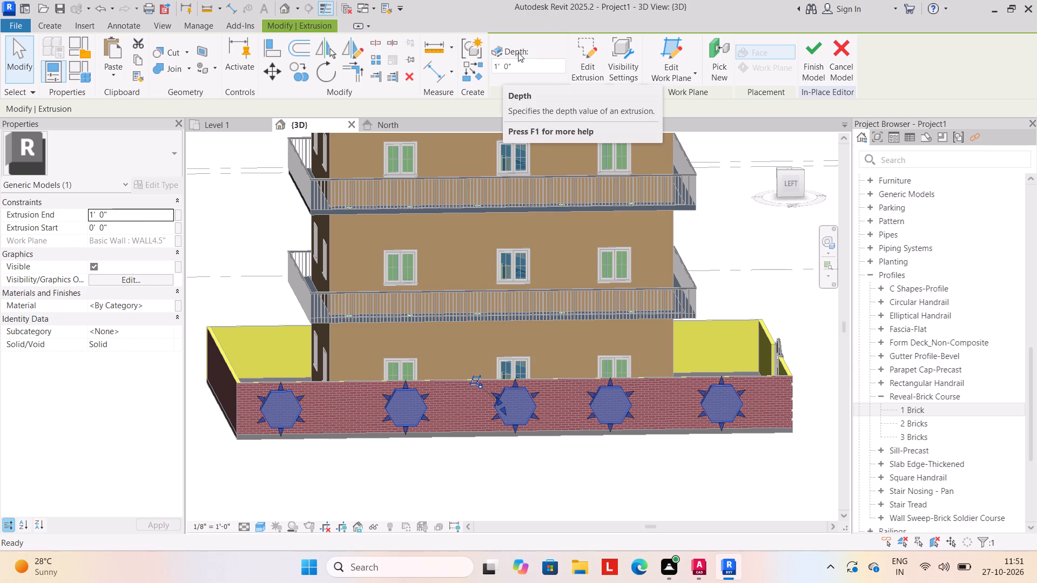
pyautogui.click(808, 49)
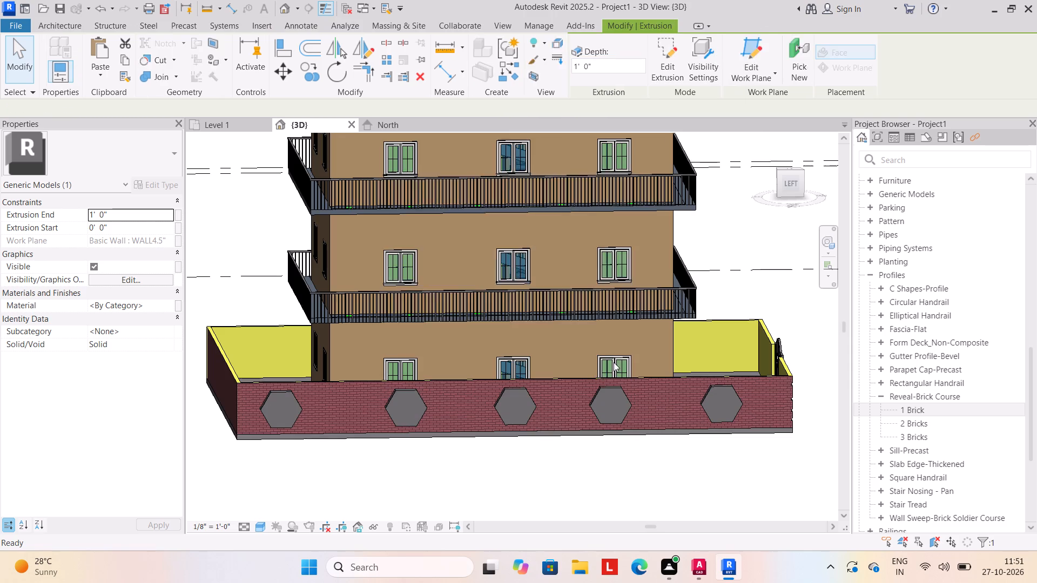
pyautogui.scroll(-2, 576, 403)
pyautogui.click(629, 165)
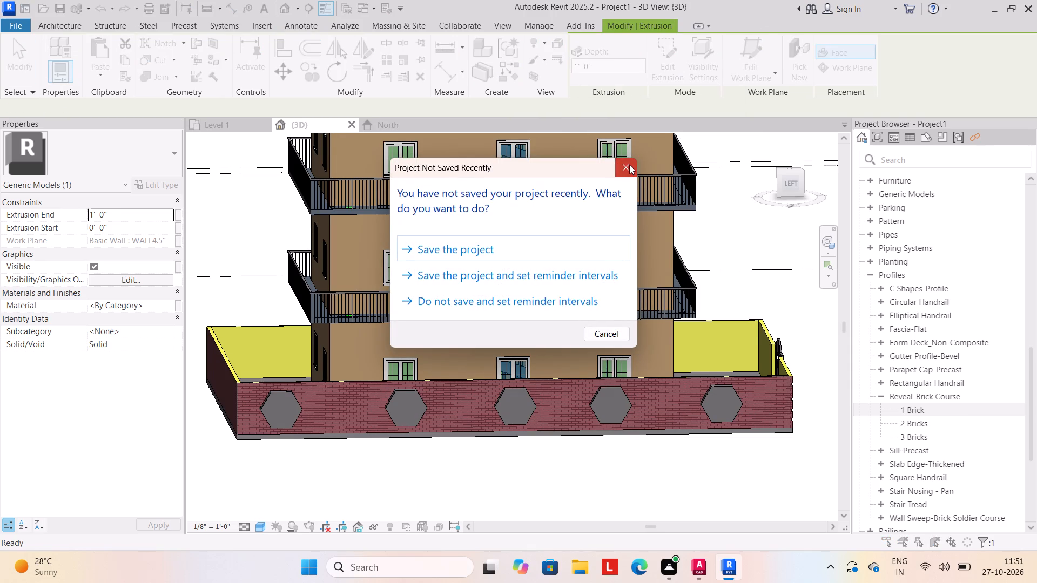
# Create another in-place model in the Generic Models category for the right side boundary wall, keeping the default name.
pyautogui.scroll(-2, 575, 435)
pyautogui.keyDown('shift'); pyautogui.moveTo(598, 444); pyautogui.dragTo(492, 436, button='middle'); pyautogui.keyUp('shift')
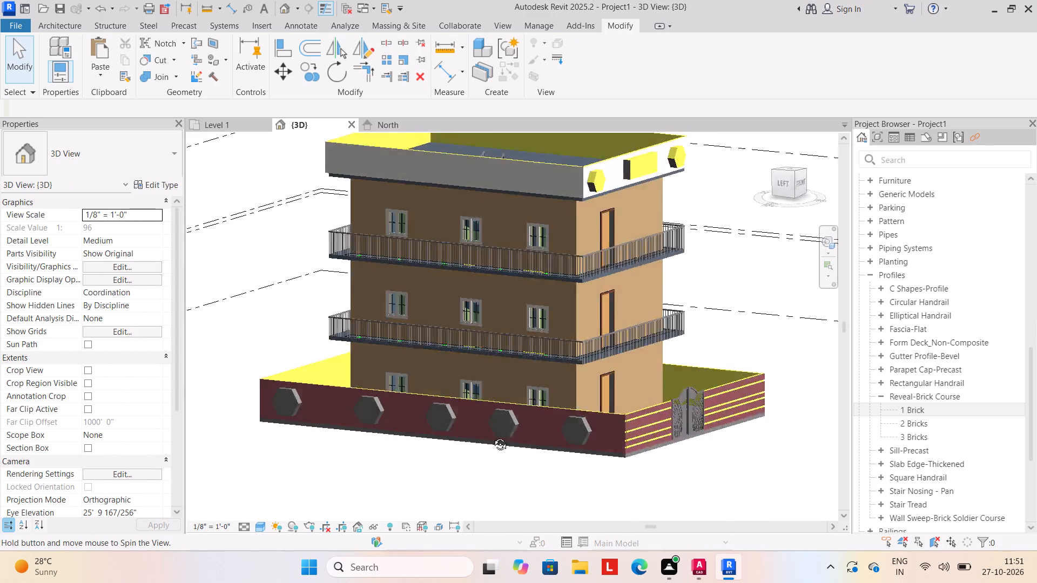
pyautogui.keyDown('shift'); pyautogui.moveTo(492, 436); pyautogui.dragTo(395, 422, button='middle'); pyautogui.keyUp('shift')
pyautogui.keyDown('shift'); pyautogui.moveTo(519, 449); pyautogui.dragTo(345, 460, button='middle'); pyautogui.keyUp('shift')
pyautogui.keyDown('shift'); pyautogui.moveTo(426, 443); pyautogui.dragTo(411, 443, button='middle'); pyautogui.keyUp('shift')
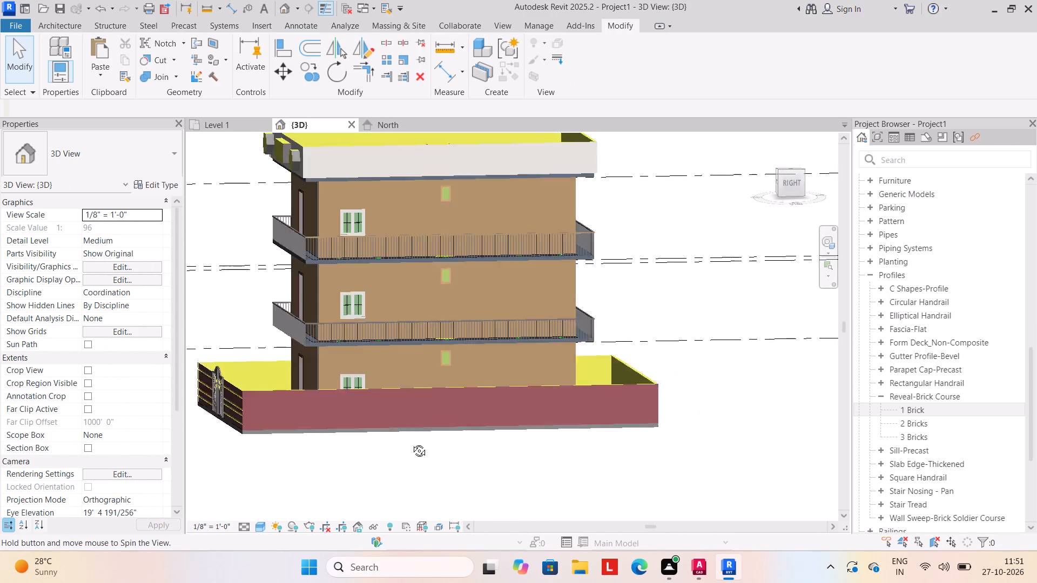
pyautogui.keyDown('shift'); pyautogui.moveTo(411, 443); pyautogui.dragTo(405, 443, button='middle'); pyautogui.keyUp('shift')
pyautogui.moveTo(396, 424); pyautogui.dragTo(422, 422, button='middle')
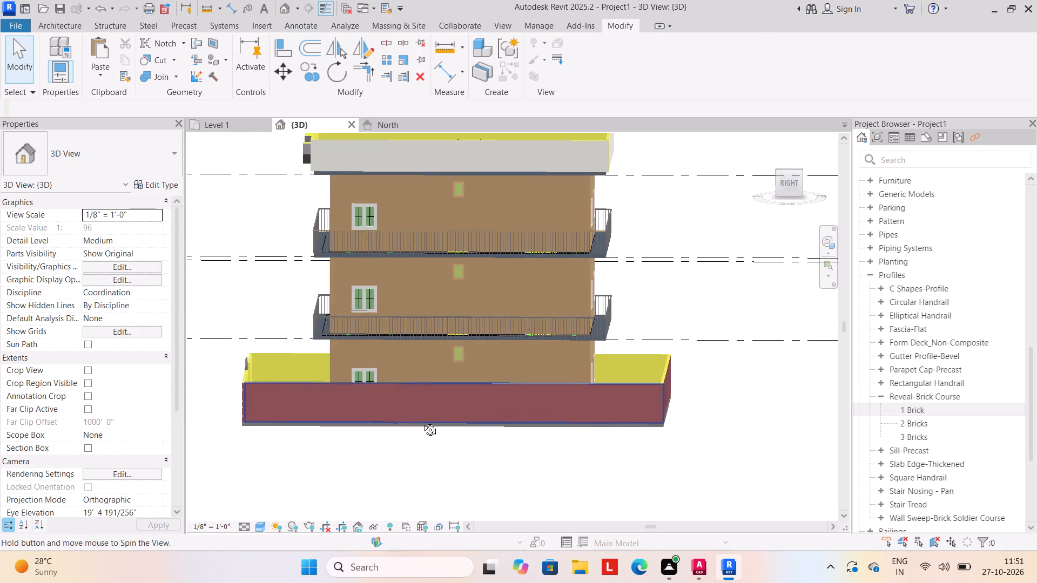
pyautogui.moveTo(422, 422); pyautogui.dragTo(422, 422, button='middle')
pyautogui.click(59, 26)
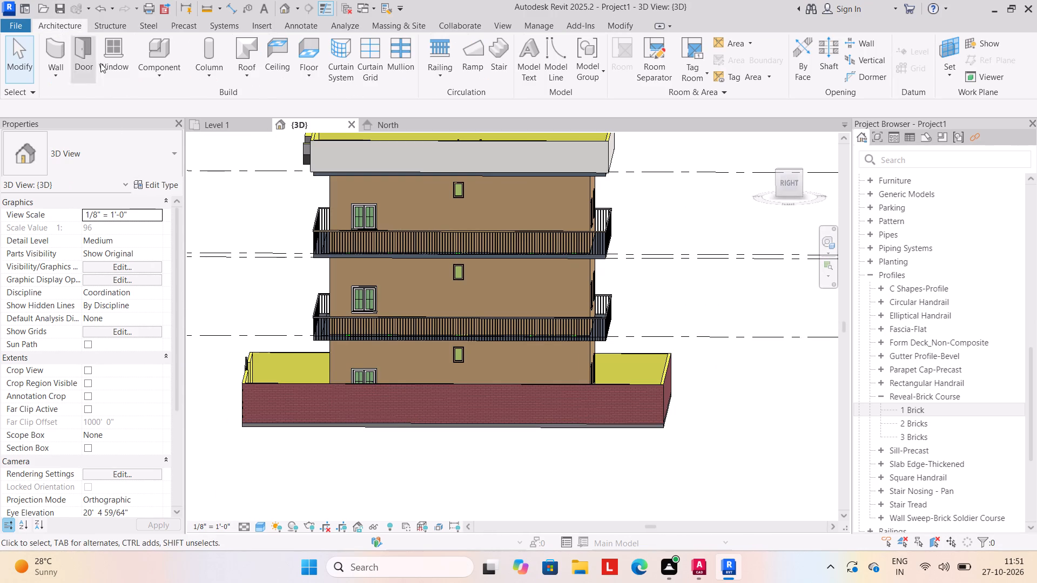
pyautogui.click(149, 76)
pyautogui.click(174, 131)
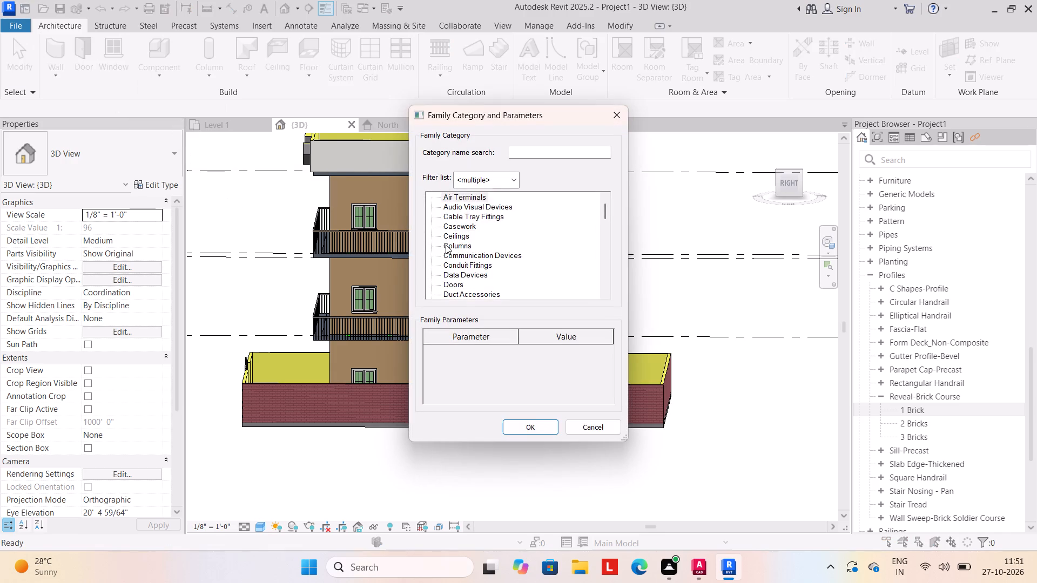
pyautogui.scroll(-10, 446, 246)
pyautogui.scroll(-3, 496, 282)
pyautogui.moveTo(478, 270); pyautogui.dragTo(481, 281)
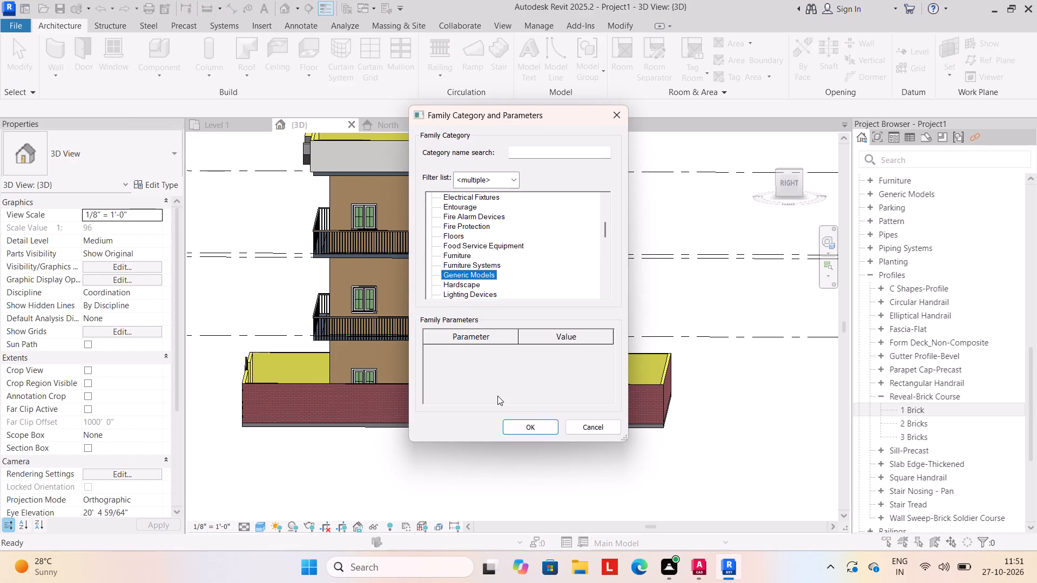
pyautogui.click(527, 424)
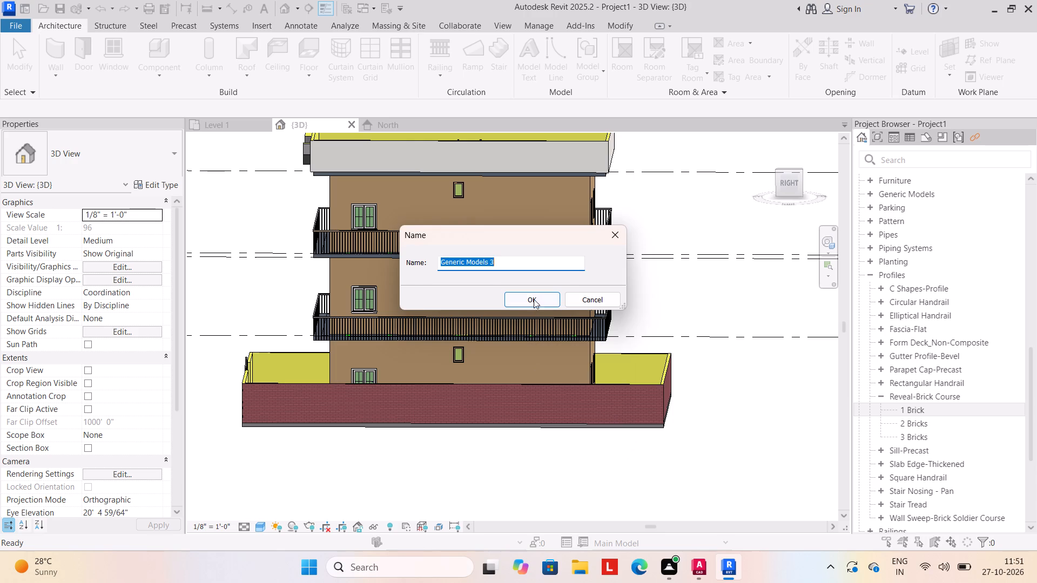
pyautogui.click(534, 297)
# Start an extrusion and pick the right boundary wall's outer face as its work plane.
pyautogui.click(113, 61)
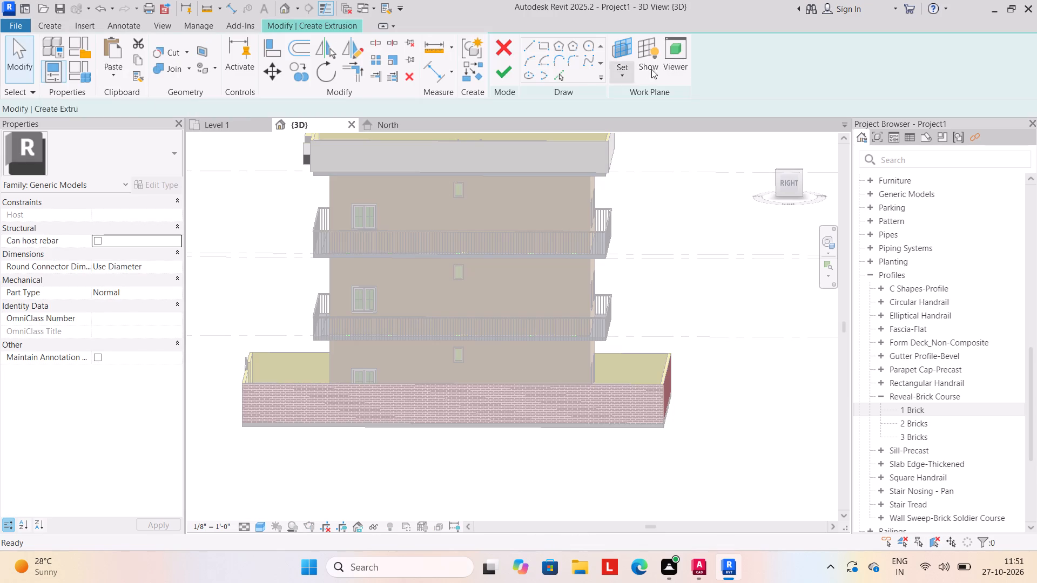
pyautogui.click(693, 72)
pyautogui.click(723, 127)
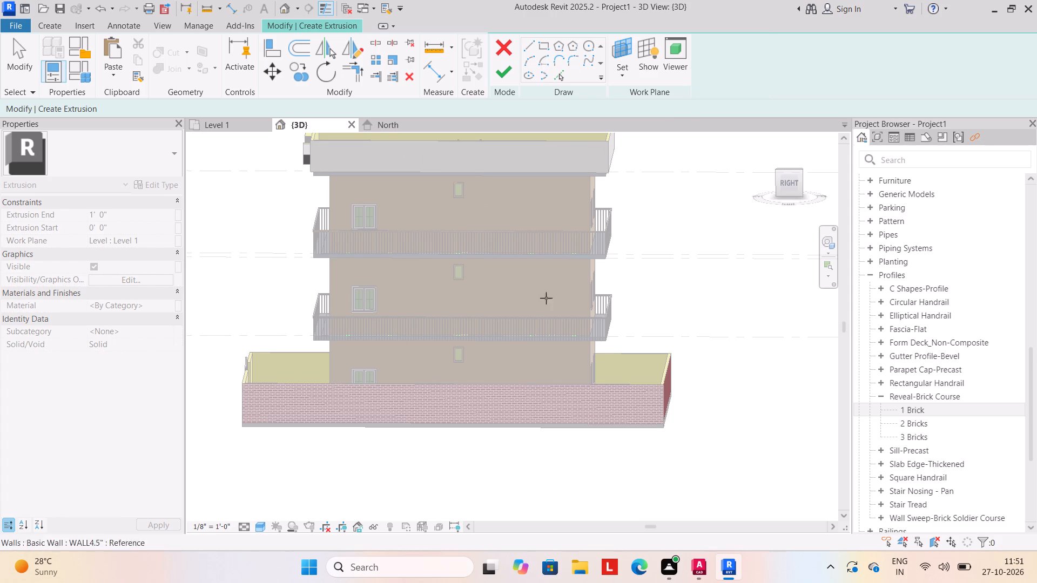
pyautogui.click(621, 76)
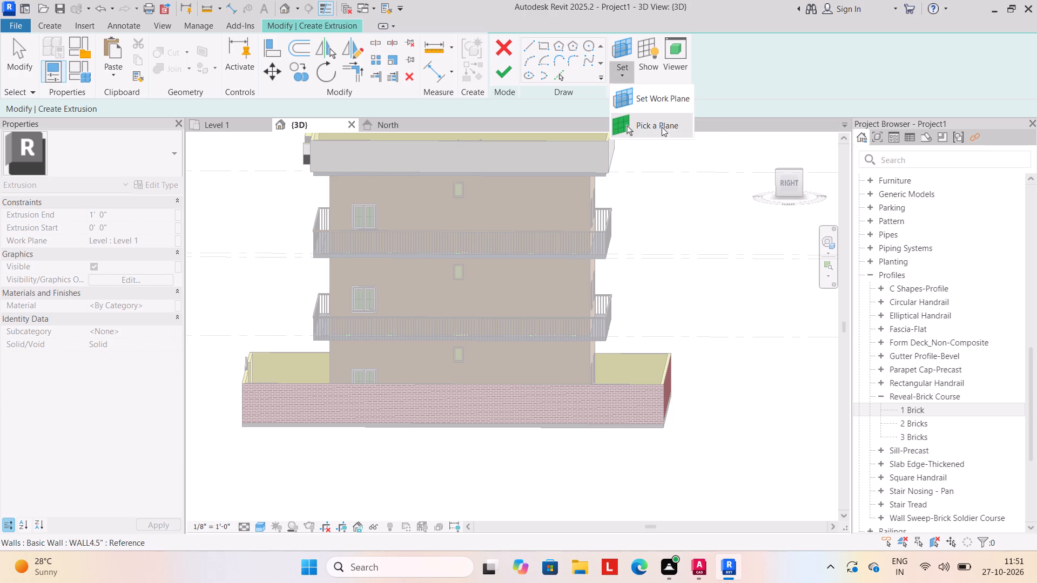
pyautogui.moveTo(662, 125); pyautogui.dragTo(669, 127)
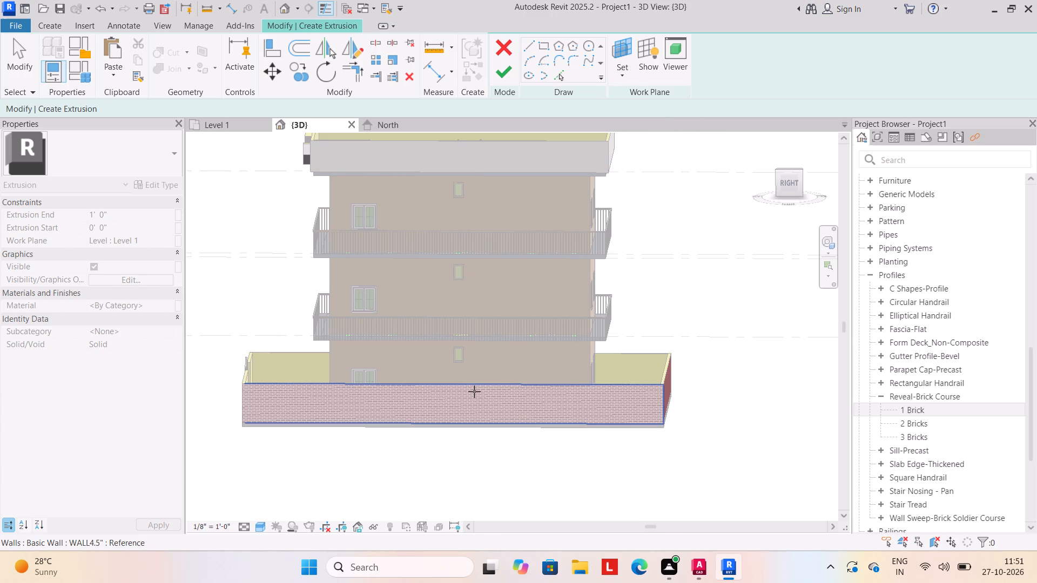
pyautogui.click(475, 390)
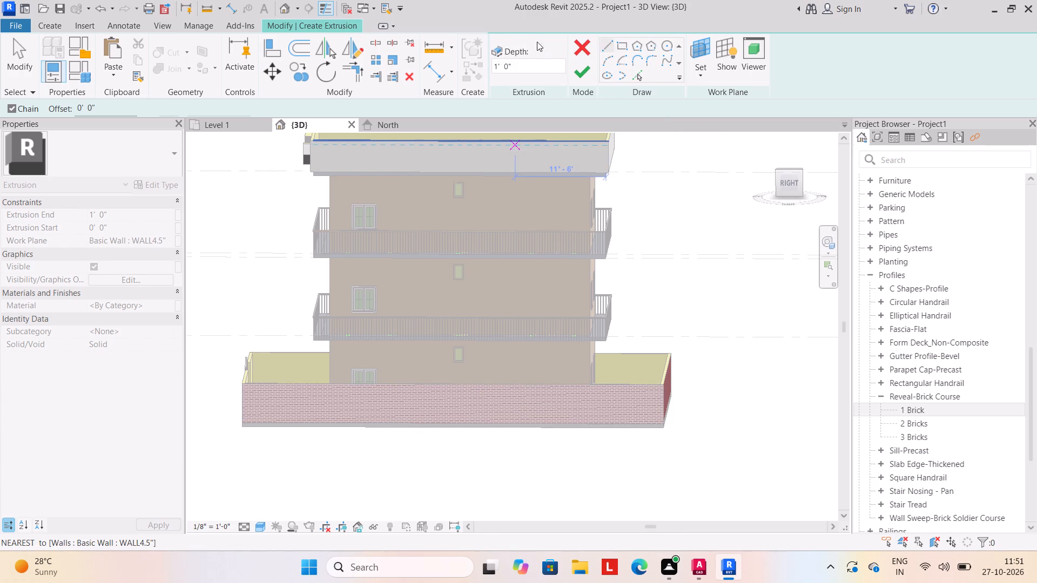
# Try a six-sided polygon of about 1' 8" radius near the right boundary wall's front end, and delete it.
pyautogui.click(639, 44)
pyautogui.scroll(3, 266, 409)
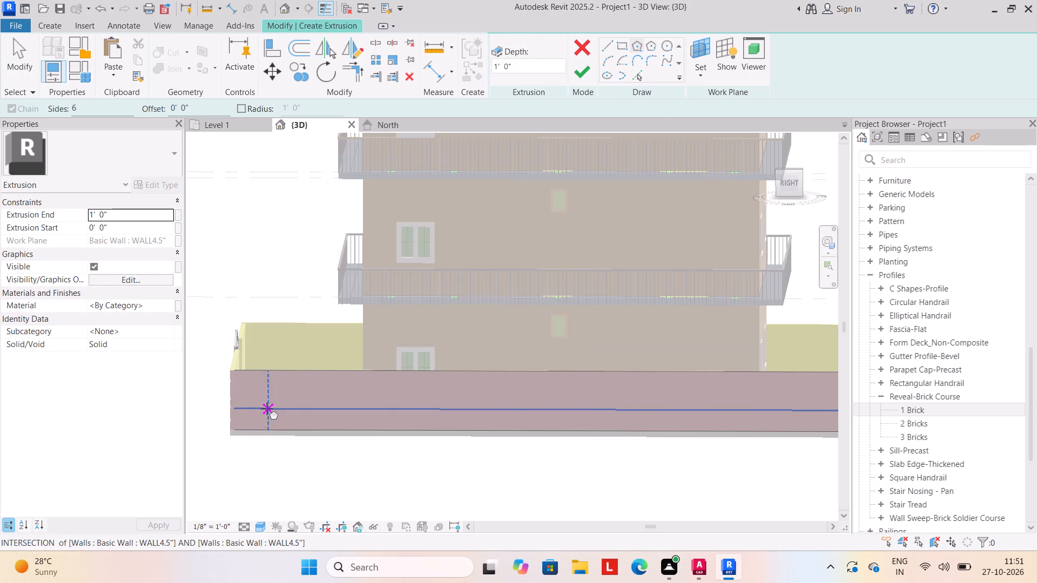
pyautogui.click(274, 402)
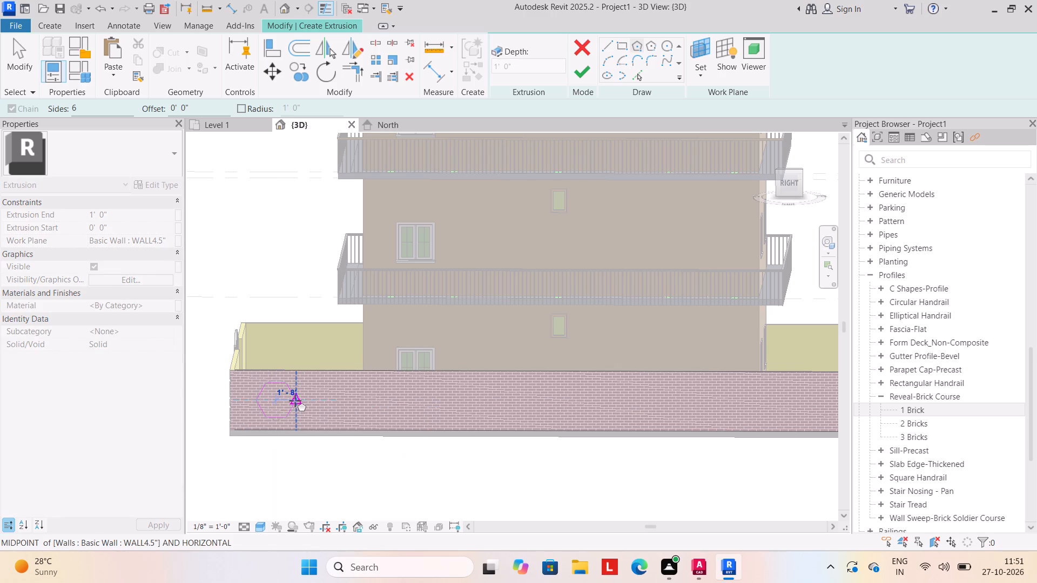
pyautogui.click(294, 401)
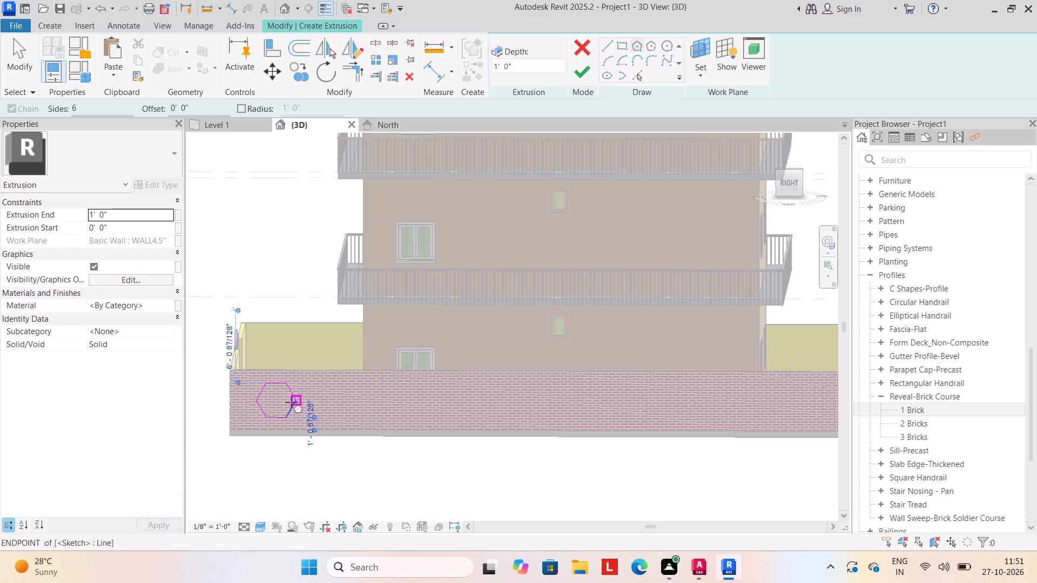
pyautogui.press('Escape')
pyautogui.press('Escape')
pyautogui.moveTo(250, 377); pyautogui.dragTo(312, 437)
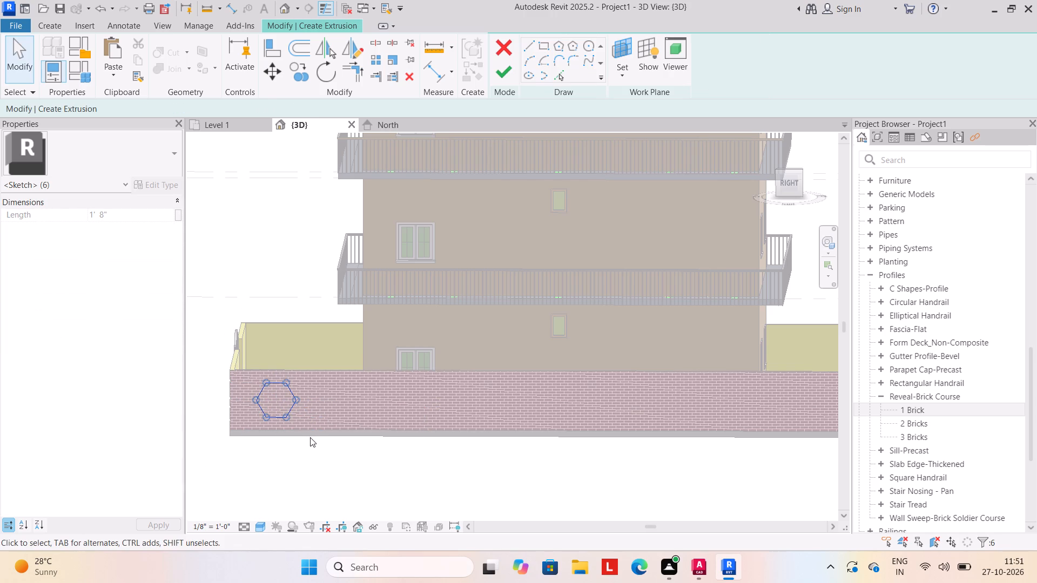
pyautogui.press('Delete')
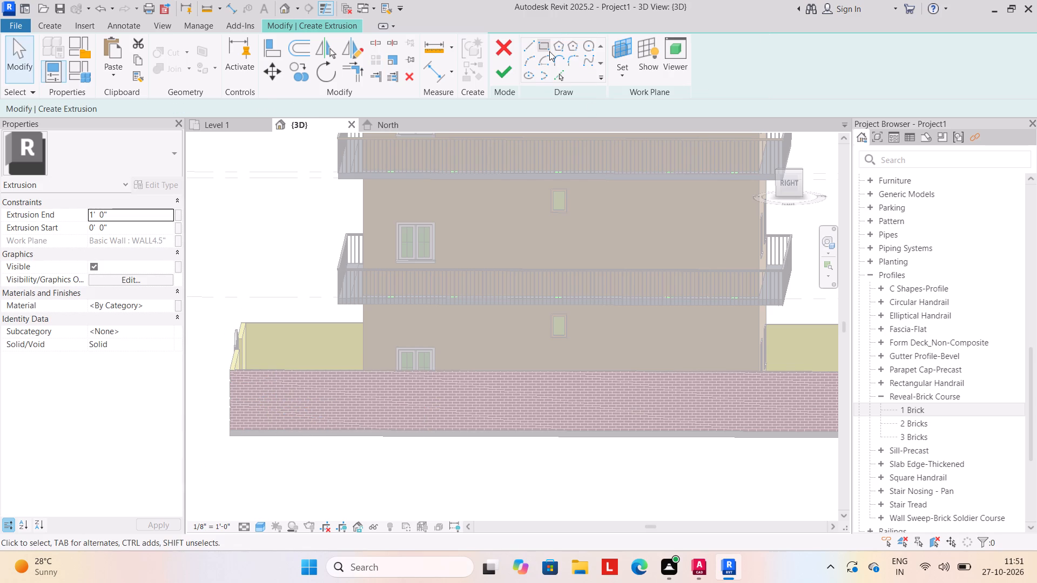
# Sketch a six-sided polygon of about 2' 0" radius near the right boundary wall's front end and nudge it up two increments.
pyautogui.click(556, 48)
pyautogui.click(278, 406)
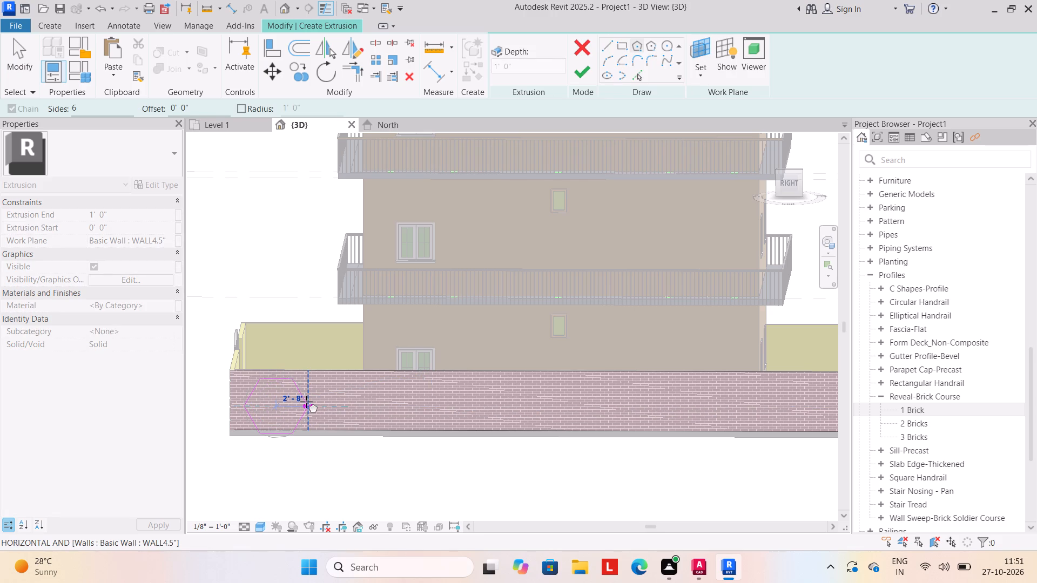
pyautogui.click(300, 402)
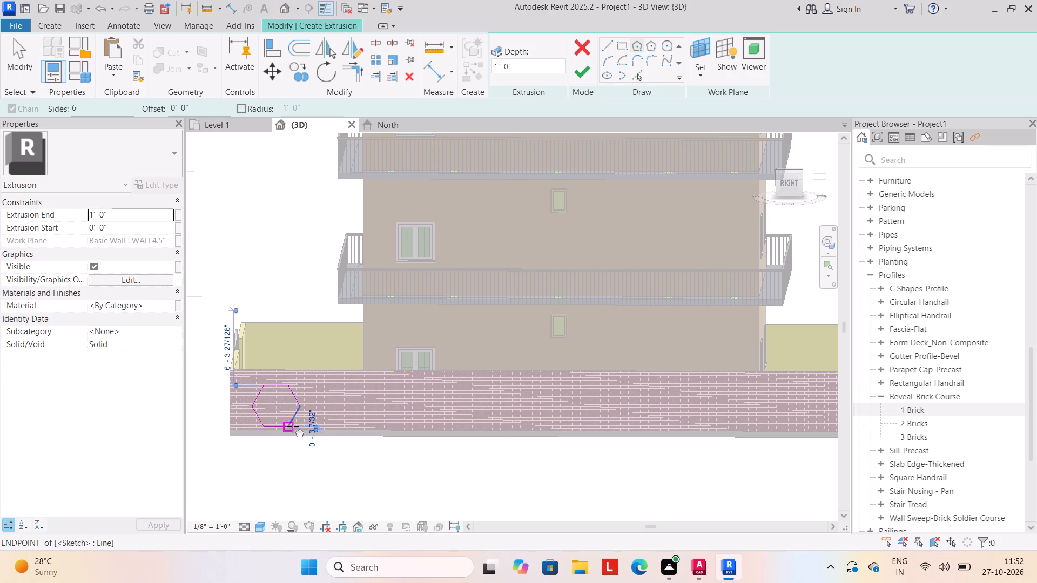
pyautogui.press('Escape')
pyautogui.press('Escape')
pyautogui.moveTo(242, 382); pyautogui.dragTo(325, 450)
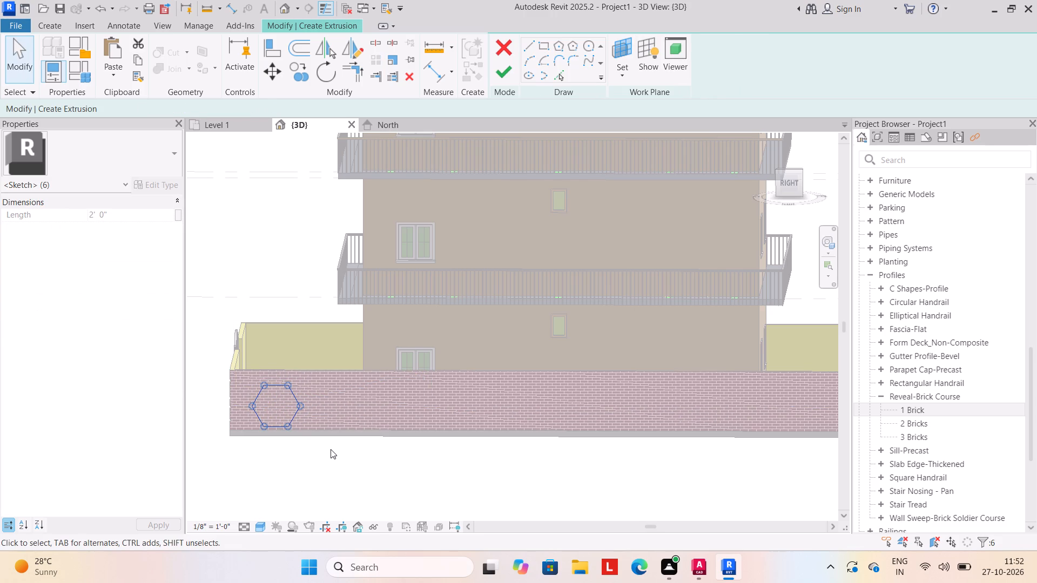
pyautogui.press('Up')
pyautogui.press('Up')
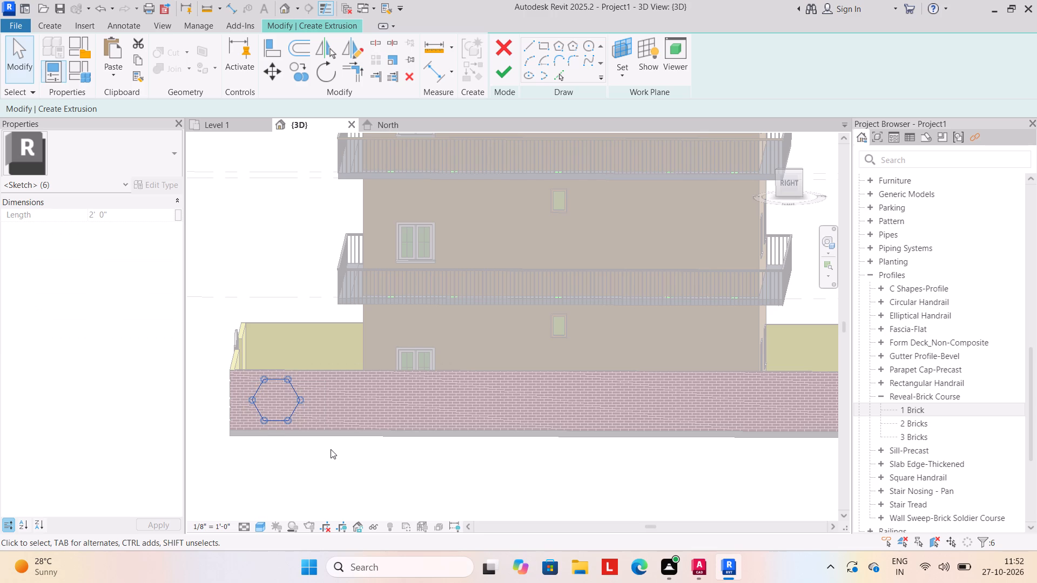
# Copy the hexagon four times along the right boundary wall, at successive spacings of about 12' 8", 13' 8", 10' 8" and 7' 8".
pyautogui.click(307, 69)
pyautogui.moveTo(271, 405); pyautogui.dragTo(284, 406)
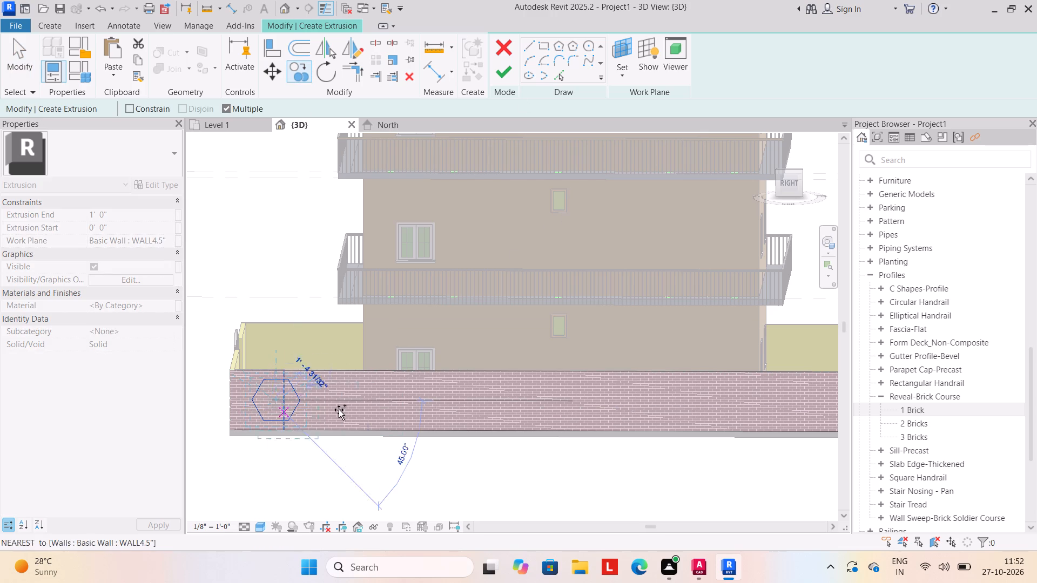
pyautogui.click(426, 406)
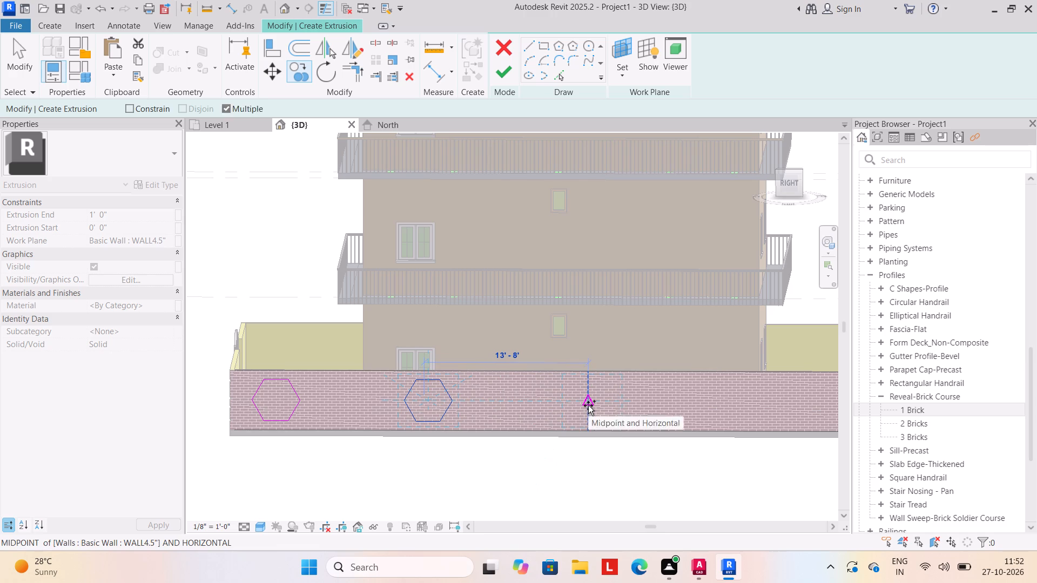
pyautogui.click(588, 405)
pyautogui.scroll(-1, 695, 407)
pyautogui.moveTo(690, 408); pyautogui.dragTo(611, 406, button='middle')
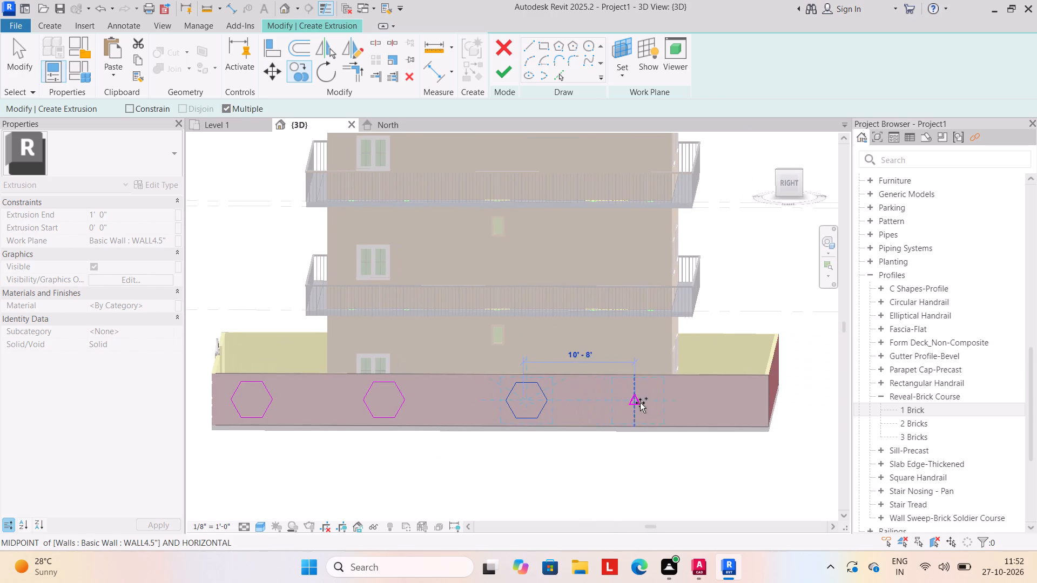
pyautogui.click(634, 403)
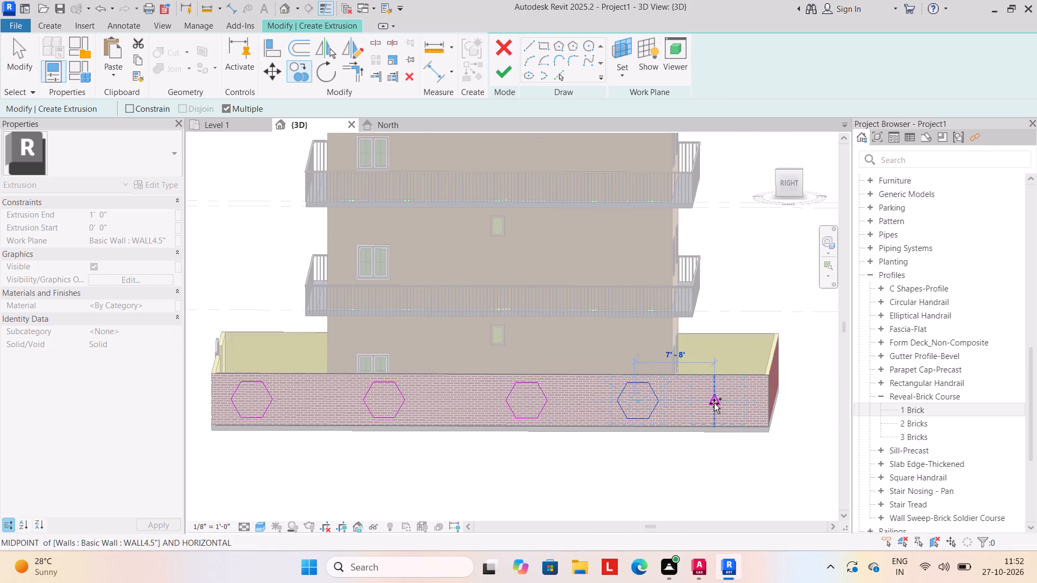
pyautogui.click(714, 403)
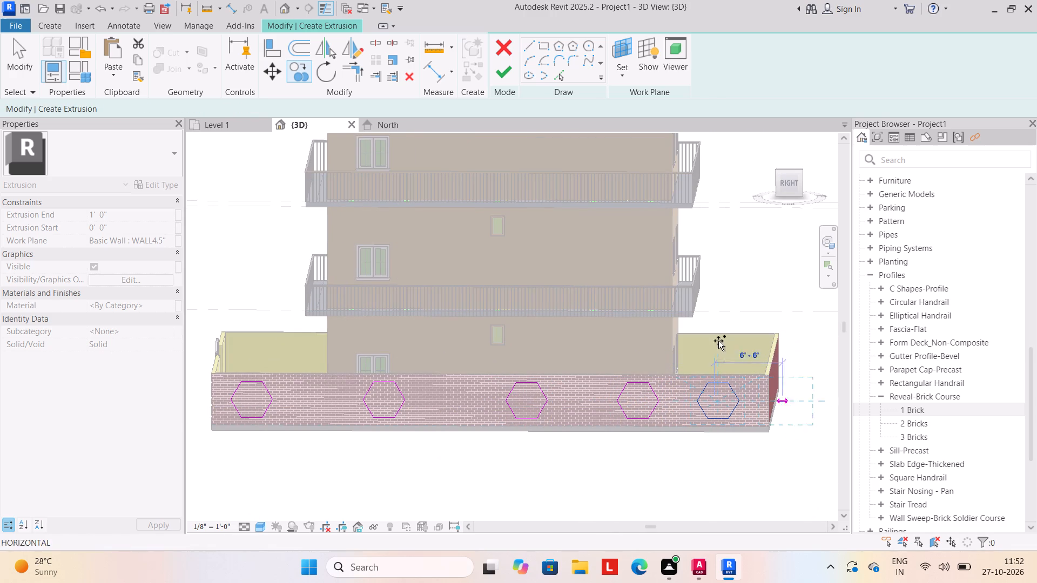
pyautogui.press('Escape')
pyautogui.press('Escape')
pyautogui.press('Escape')
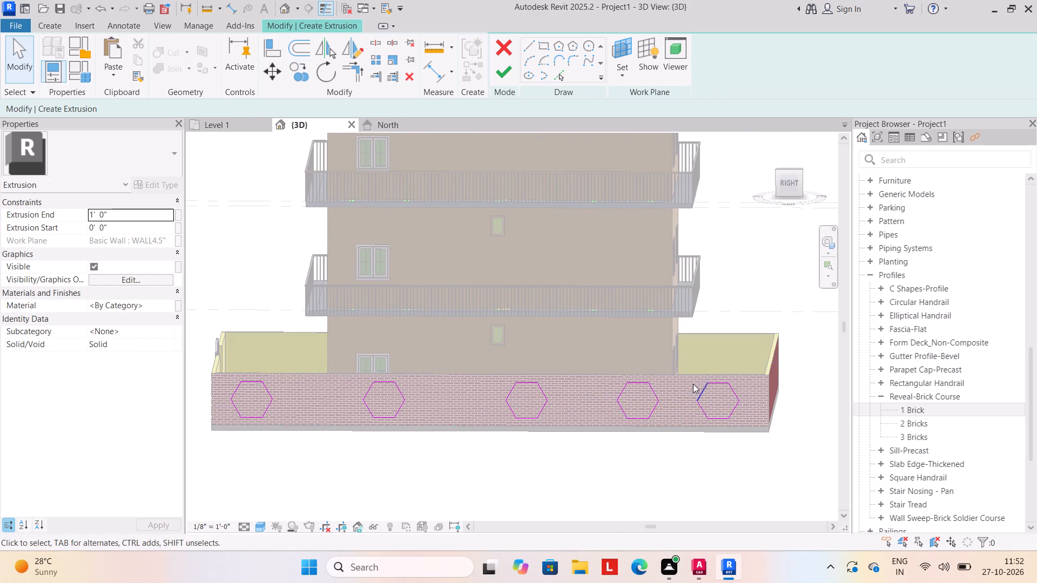
# Nudge the last hexagon copy two increments toward the right boundary wall's rear end.
pyautogui.moveTo(696, 378); pyautogui.dragTo(749, 426)
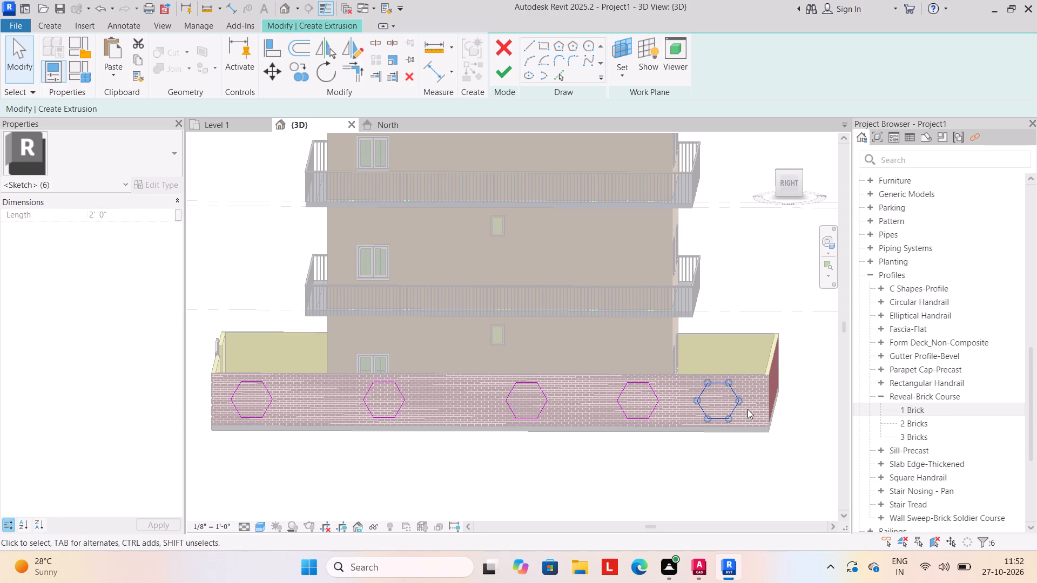
pyautogui.press('Right')
pyautogui.press('Right')
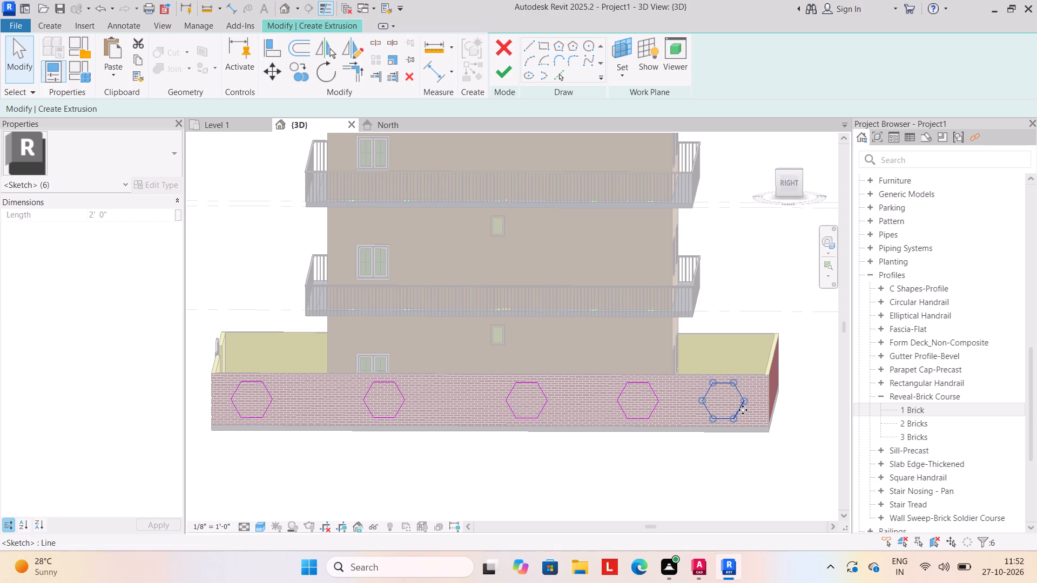
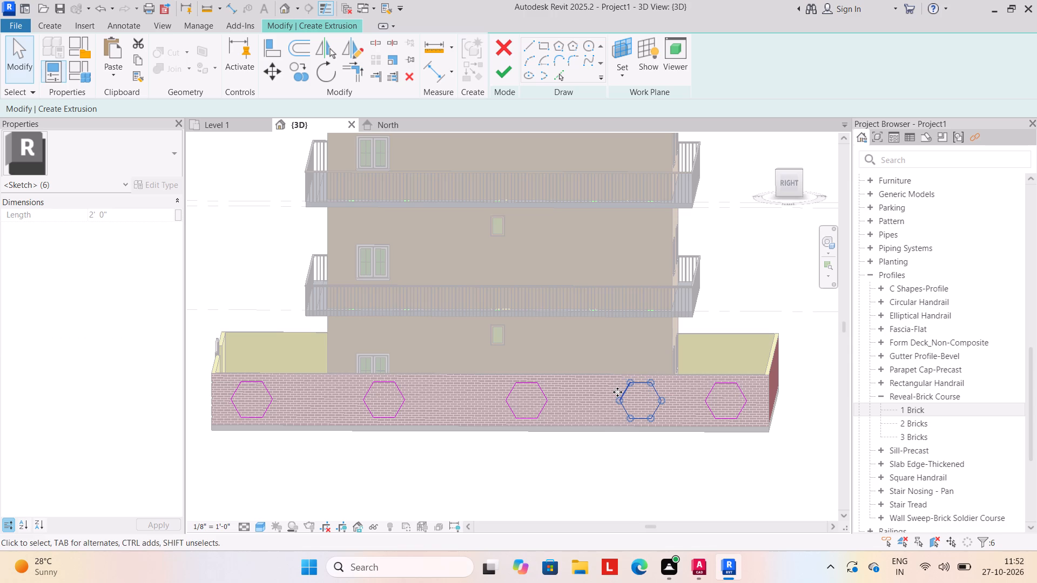
# Nudge the fourth hexagon from the front end one increment toward the right boundary wall's front end.
pyautogui.press('Left')
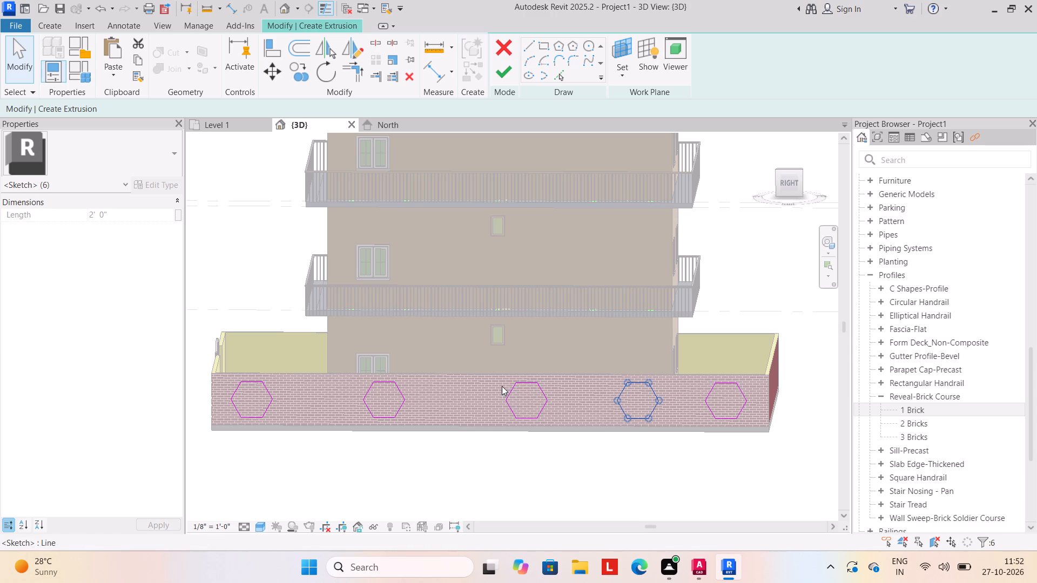
pyautogui.moveTo(505, 381); pyautogui.dragTo(594, 444)
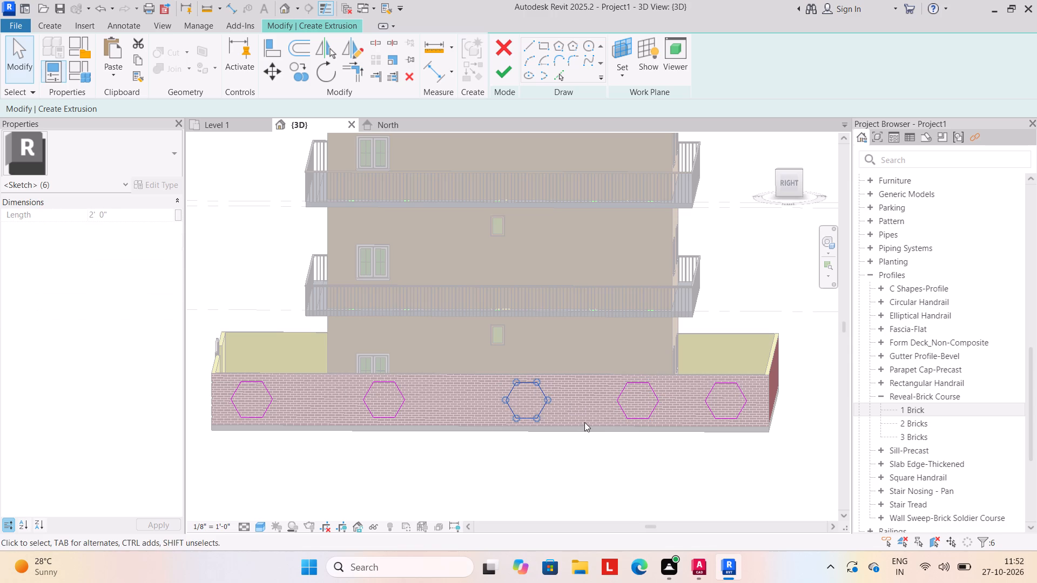
pyautogui.press('Escape')
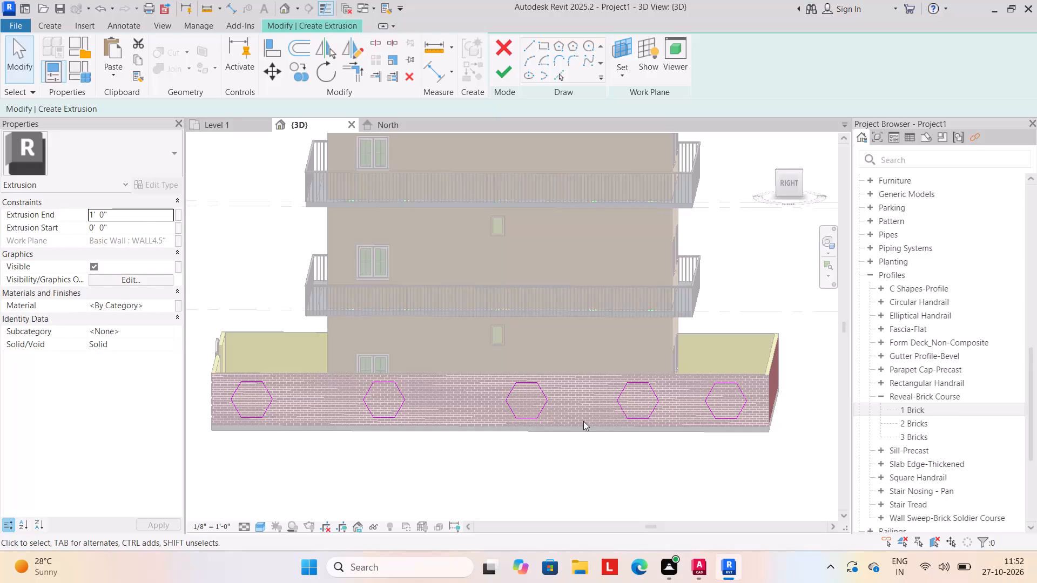
pyautogui.press('Escape')
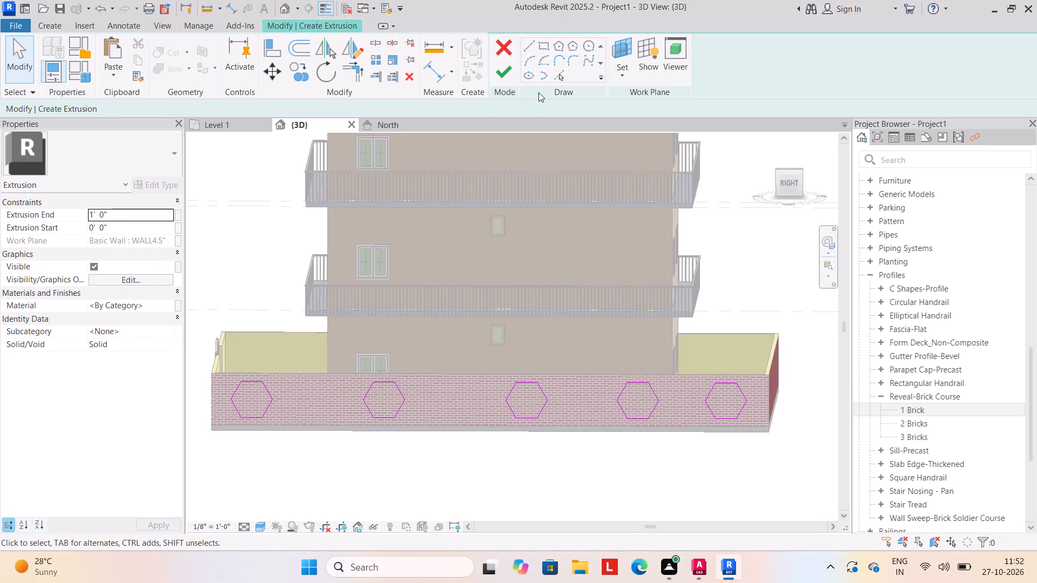
# Extrude the five hexagons 1' 0" on the right boundary wall and finish the in-place model.
pyautogui.click(502, 69)
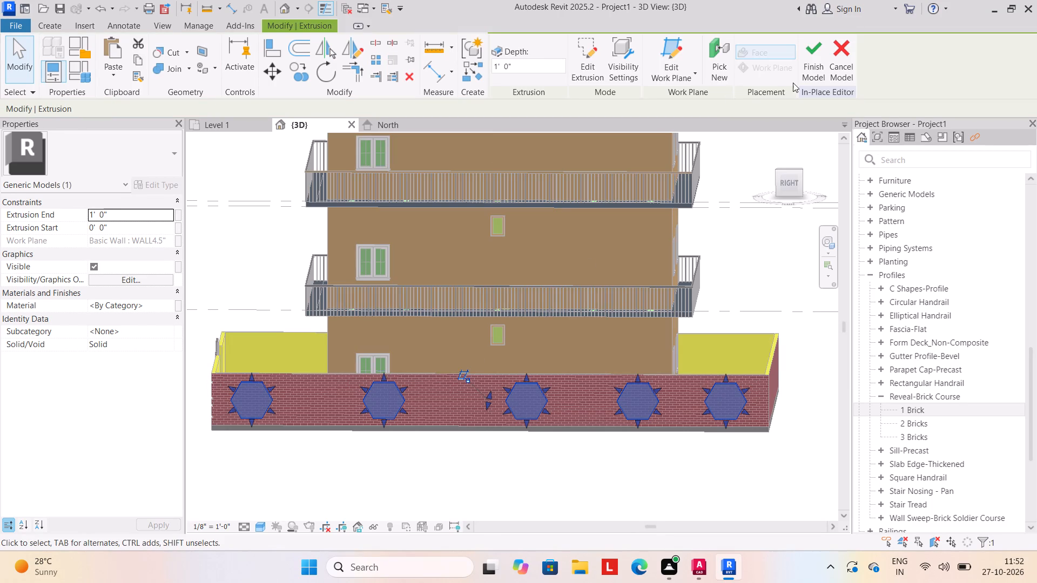
pyautogui.click(813, 64)
# Reopen the hexagon model on the right boundary wall for in-place editing.
pyautogui.scroll(-2, 556, 492)
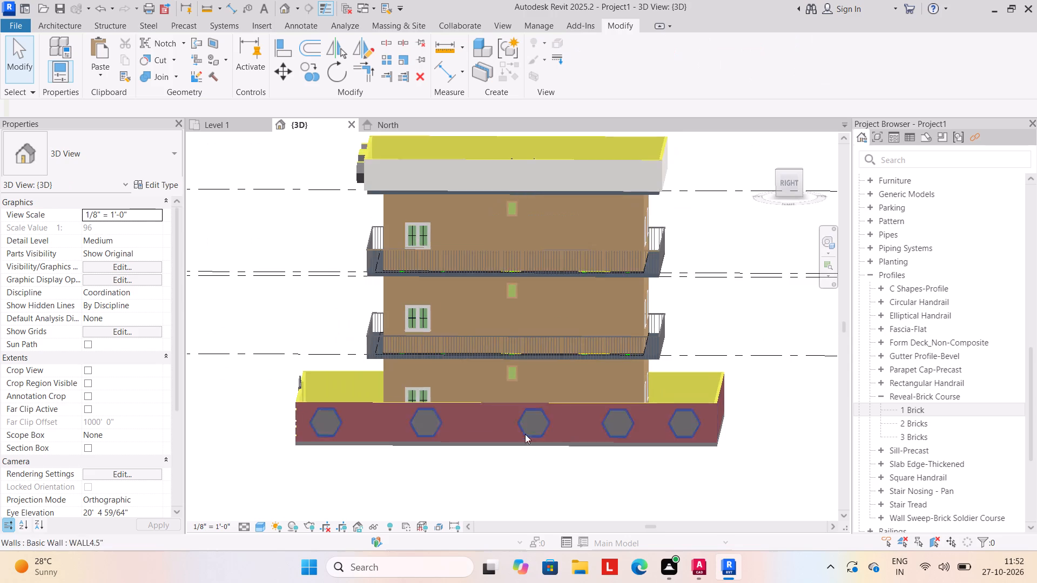
pyautogui.click(521, 422)
pyautogui.scroll(2, 469, 471)
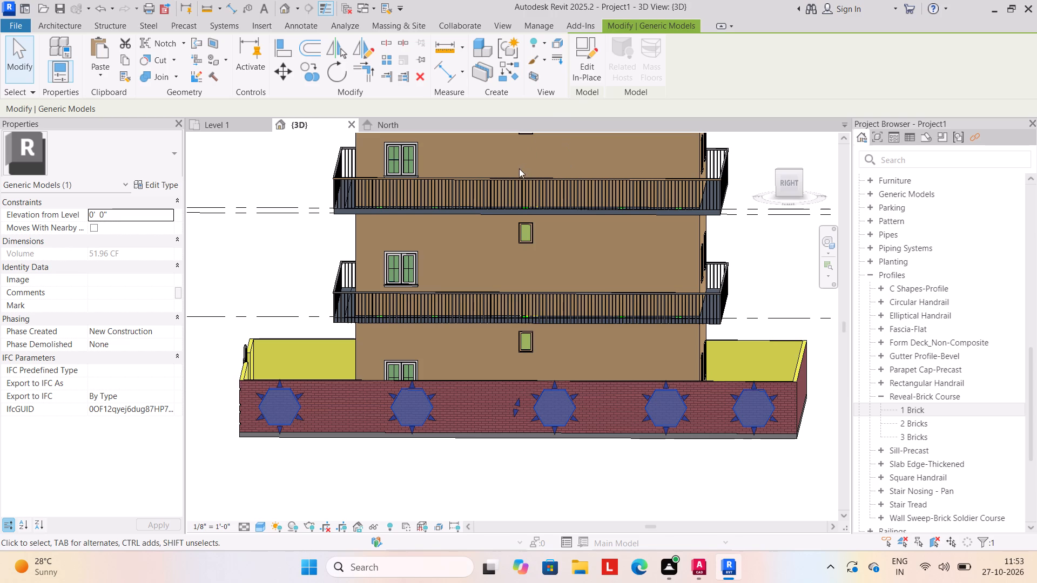
pyautogui.click(585, 73)
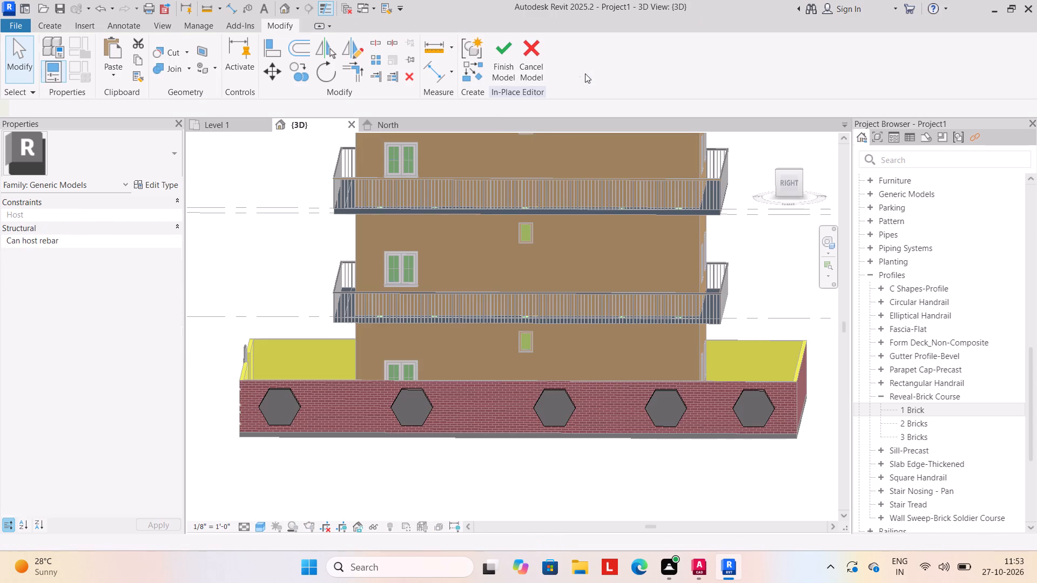
# Paint the outer faces of the five hexagons with the Clad - White material.
pyautogui.click(212, 65)
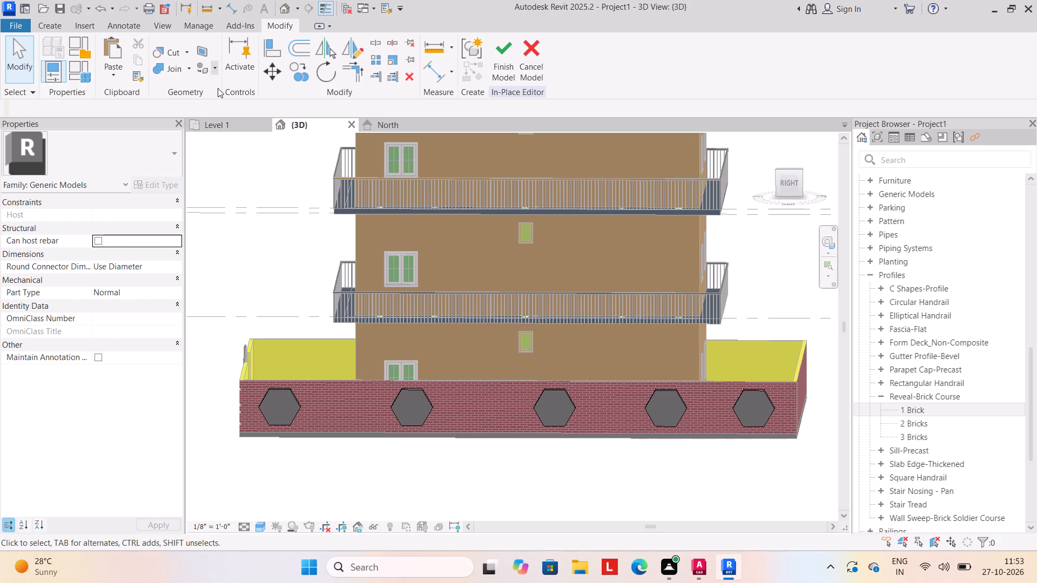
pyautogui.click(218, 88)
pyautogui.scroll(4, 99, 217)
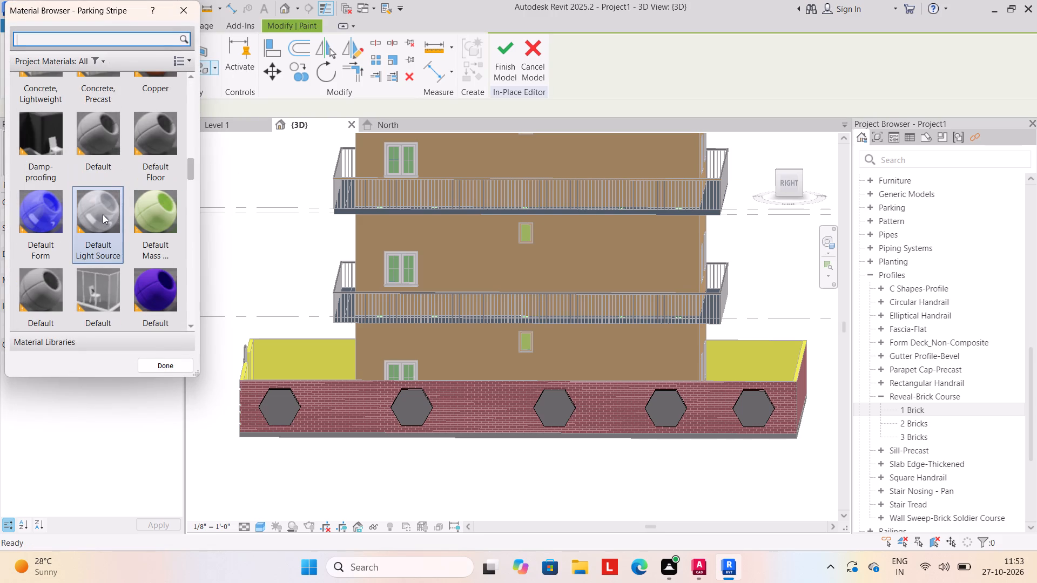
pyautogui.scroll(10, 111, 215)
pyautogui.scroll(-7, 122, 206)
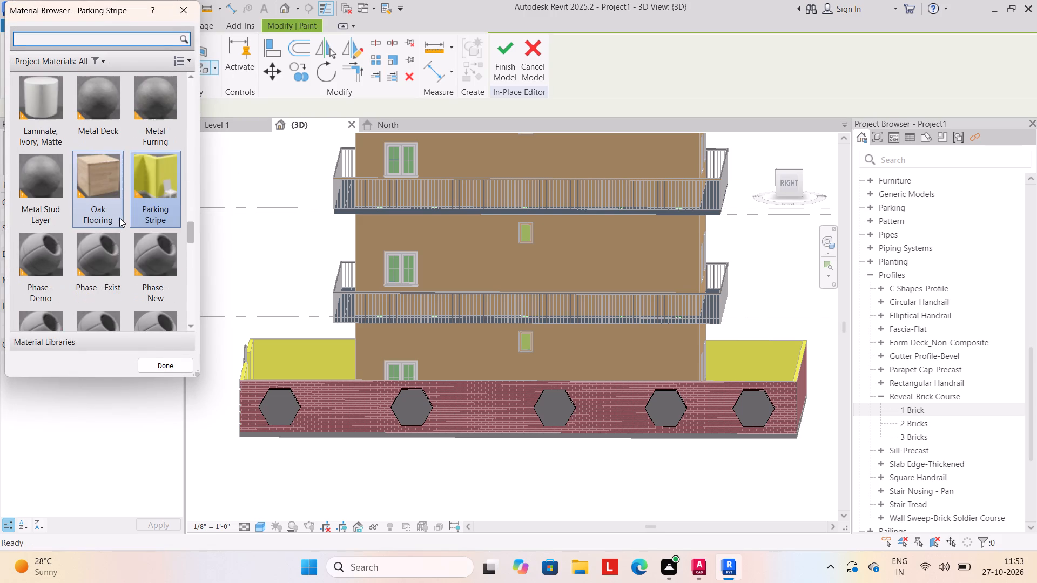
pyautogui.scroll(-5, 125, 216)
pyautogui.scroll(6, 127, 219)
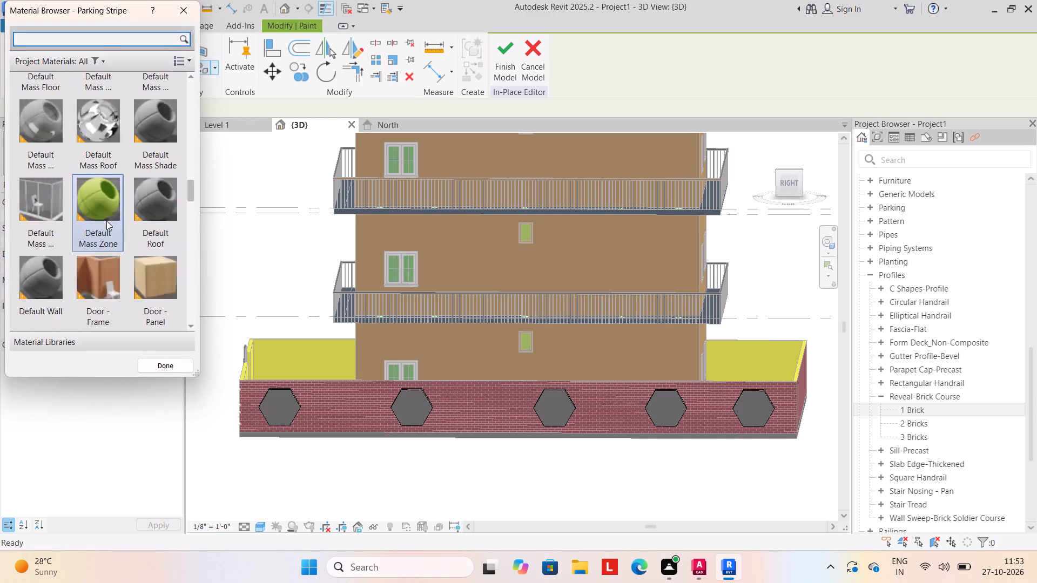
pyautogui.scroll(5, 106, 221)
pyautogui.scroll(-3, 86, 243)
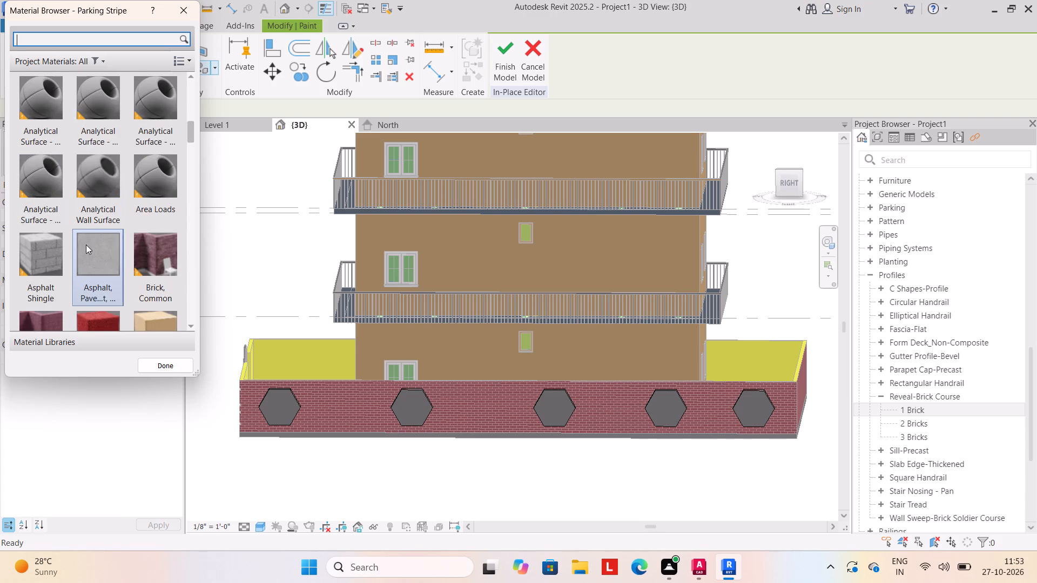
pyautogui.click(46, 178)
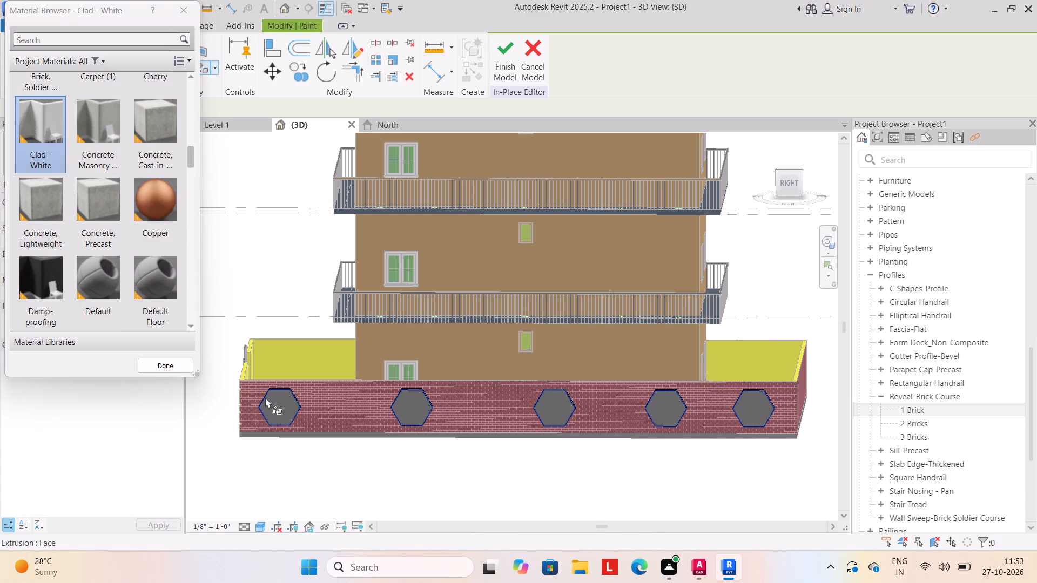
pyautogui.click(265, 397)
# Paint the top side face of the second hexagon from the front end with Clad - White.
pyautogui.scroll(10, 388, 397)
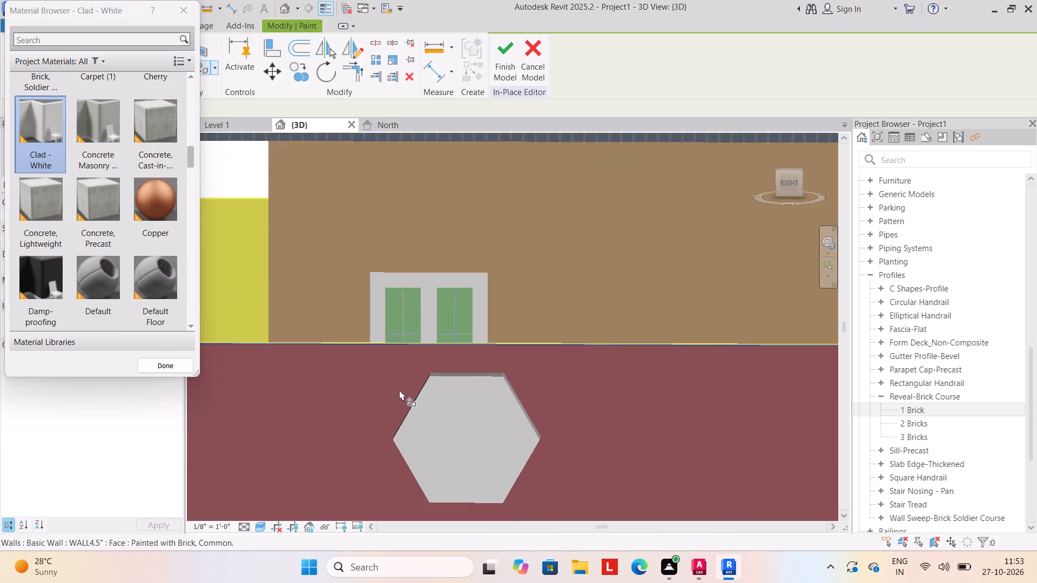
pyautogui.scroll(11, 498, 381)
pyautogui.click(487, 334)
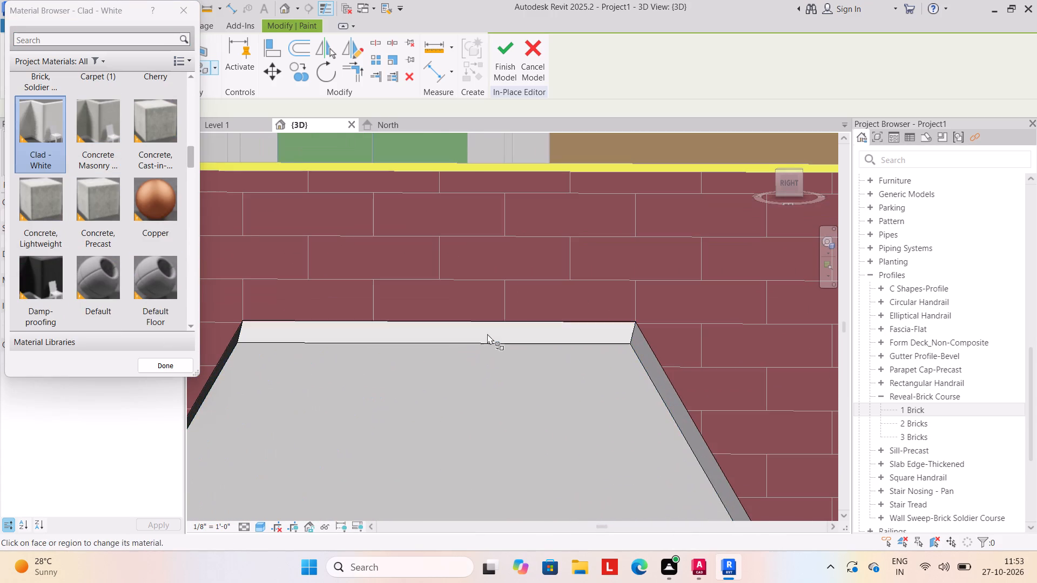
# Paint the frontmost hexagon's top side face with Clad - White and try to paint its upper rear sloping face.
pyautogui.scroll(-13, 488, 364)
pyautogui.moveTo(460, 379); pyautogui.dragTo(629, 347, button='middle')
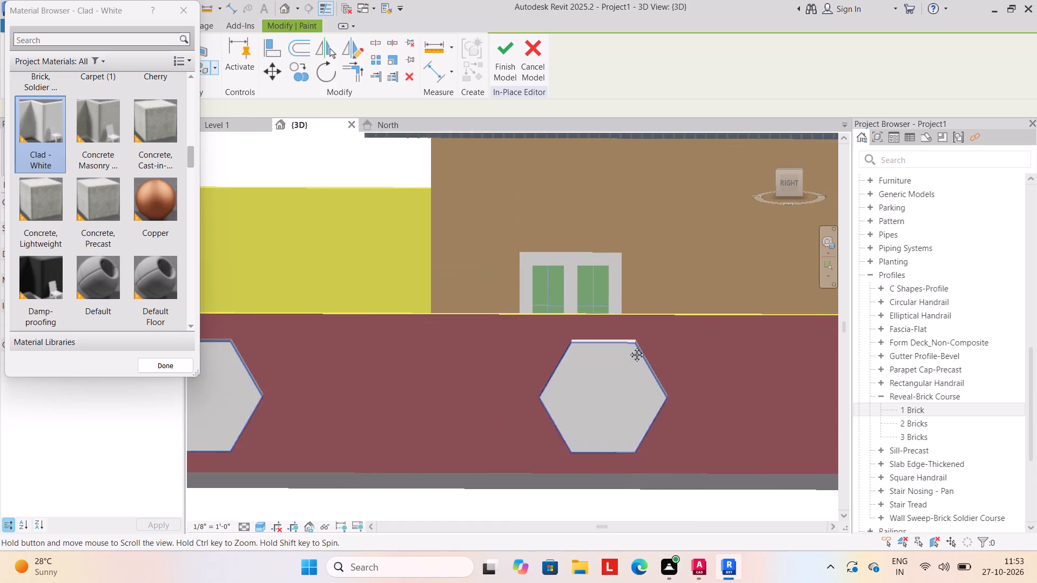
pyautogui.moveTo(629, 347); pyautogui.dragTo(645, 343, button='middle')
pyautogui.scroll(9, 246, 326)
pyautogui.click(244, 341)
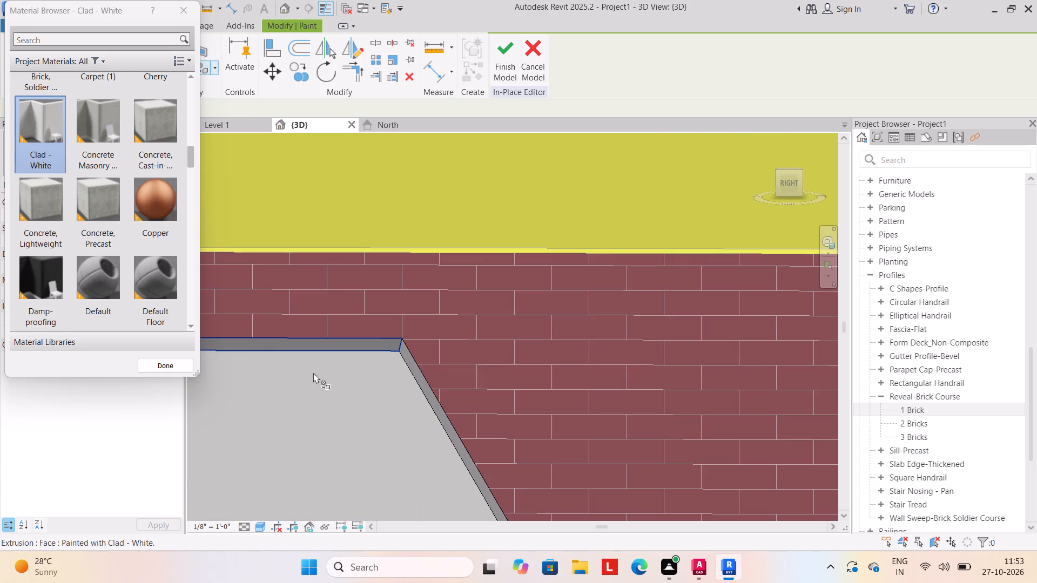
pyautogui.click(302, 338)
pyautogui.click(305, 343)
pyautogui.scroll(3, 307, 338)
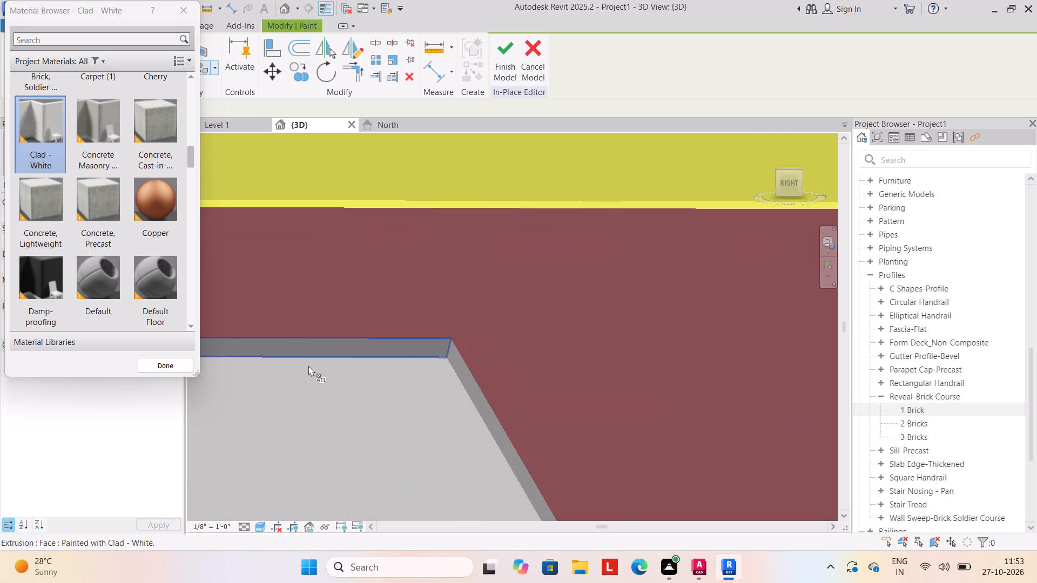
pyautogui.click(312, 348)
pyautogui.click(485, 428)
pyautogui.click(493, 426)
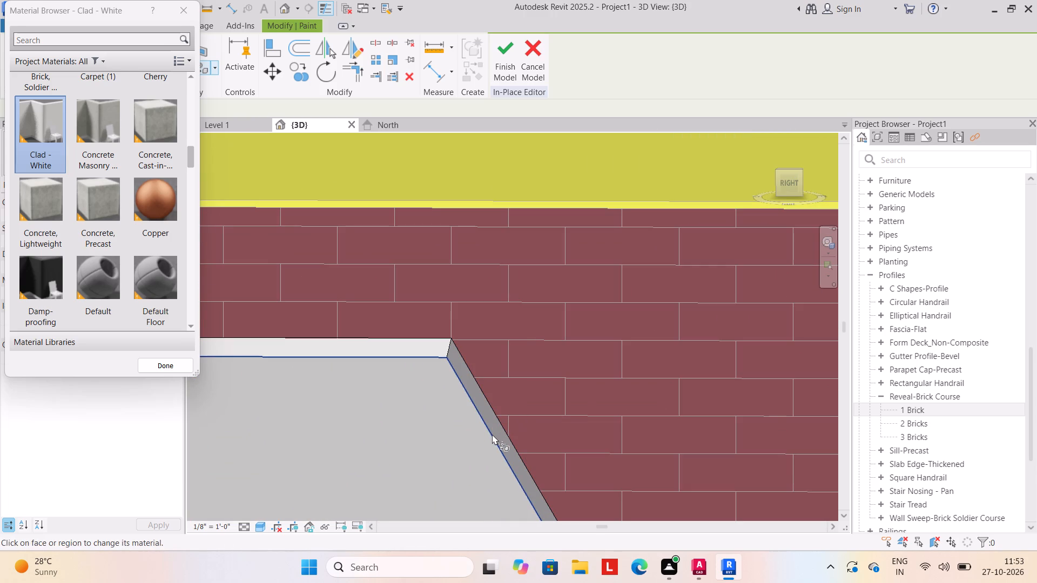
pyautogui.click(492, 434)
# Paint the middle hexagon's top side face with Clad - White.
pyautogui.scroll(-11, 433, 446)
pyautogui.scroll(-8, 394, 428)
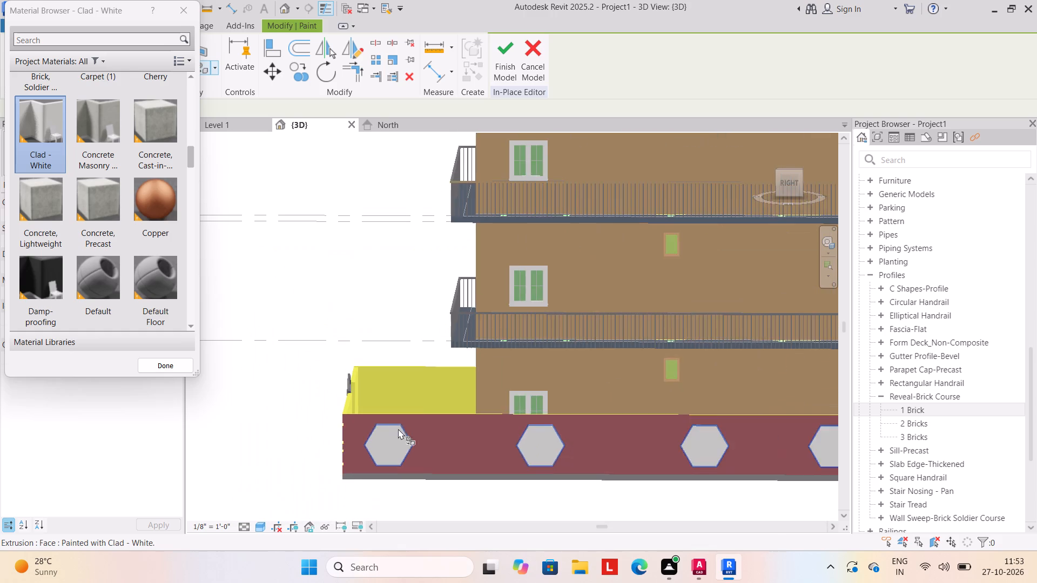
pyautogui.scroll(14, 709, 440)
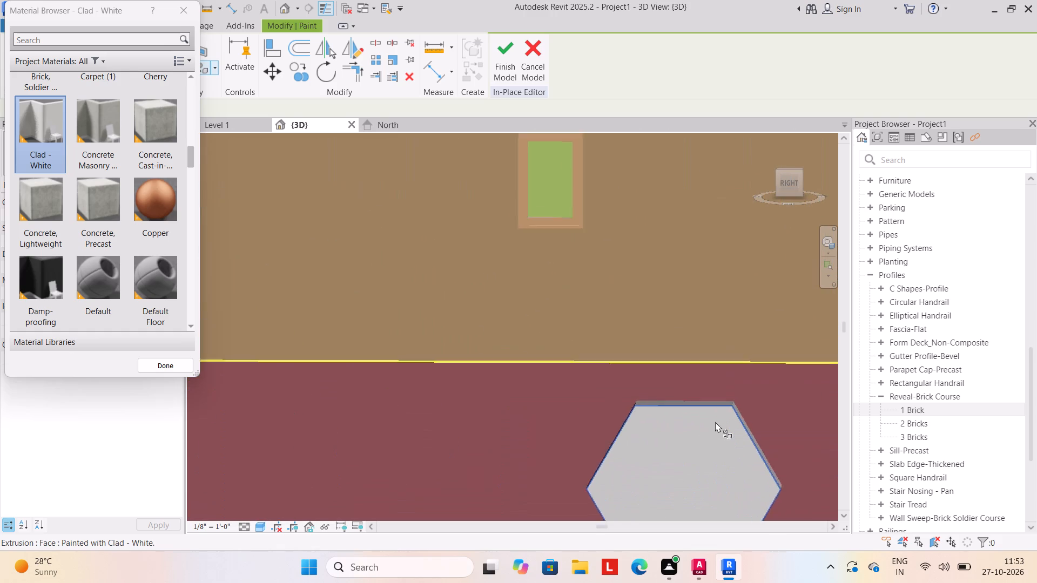
pyautogui.scroll(9, 717, 412)
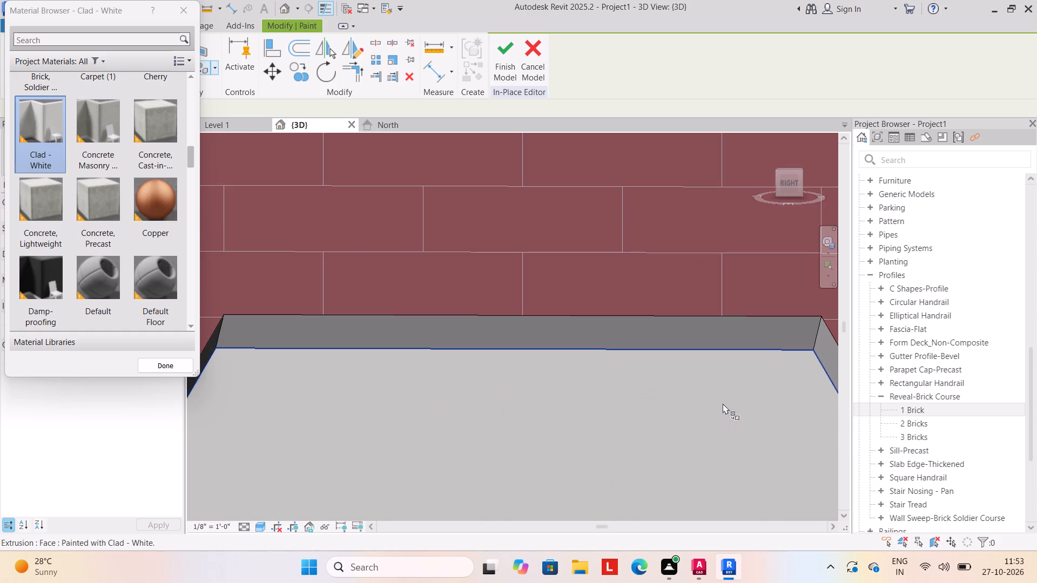
pyautogui.scroll(2, 732, 376)
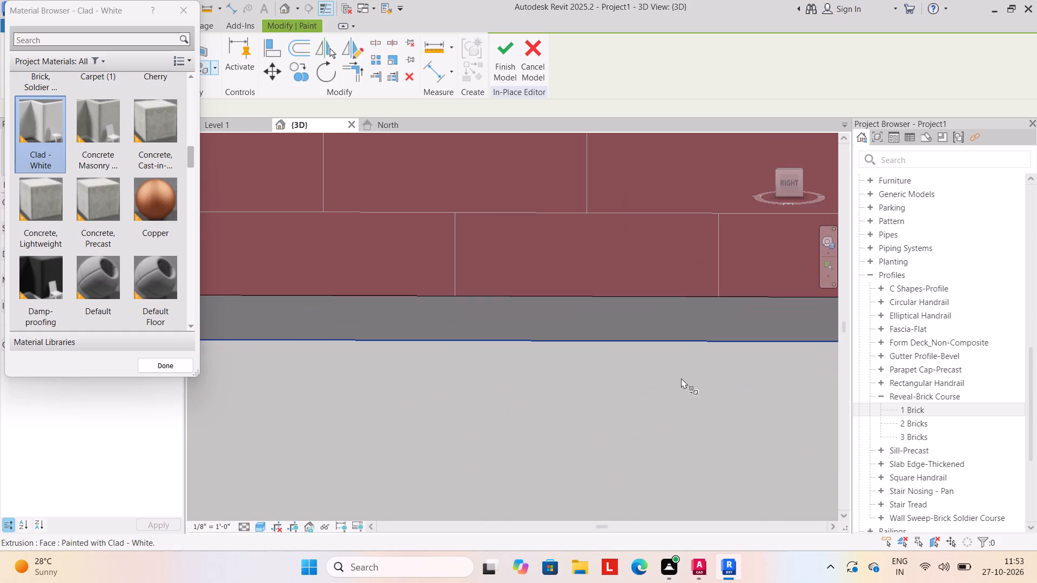
pyautogui.click(645, 328)
# Paint the top and upper rear sloping side faces of the fourth hexagon from the front end with Clad - White.
pyautogui.scroll(-15, 647, 368)
pyautogui.scroll(-2, 617, 409)
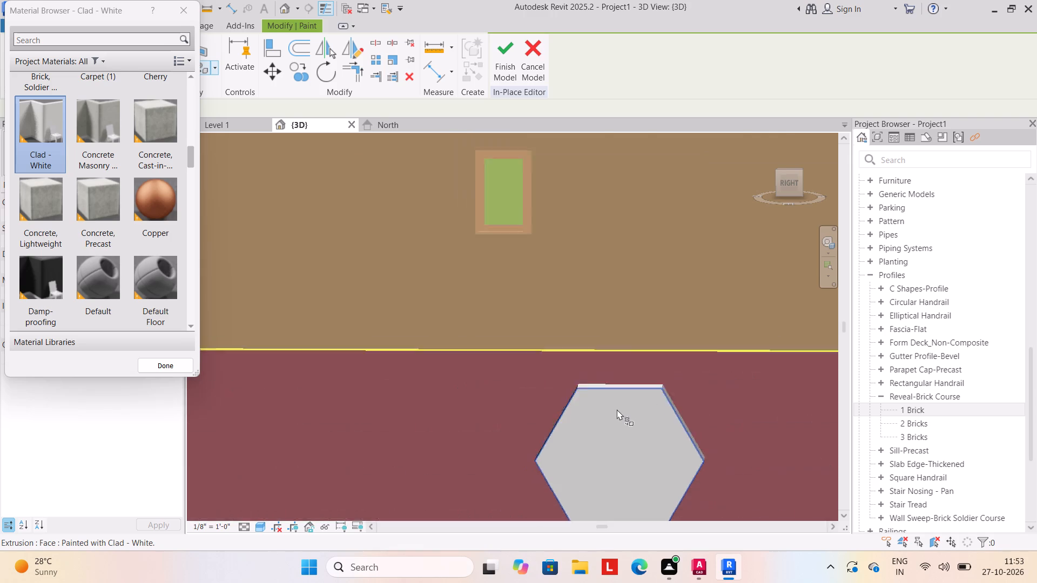
pyautogui.scroll(-15, 617, 409)
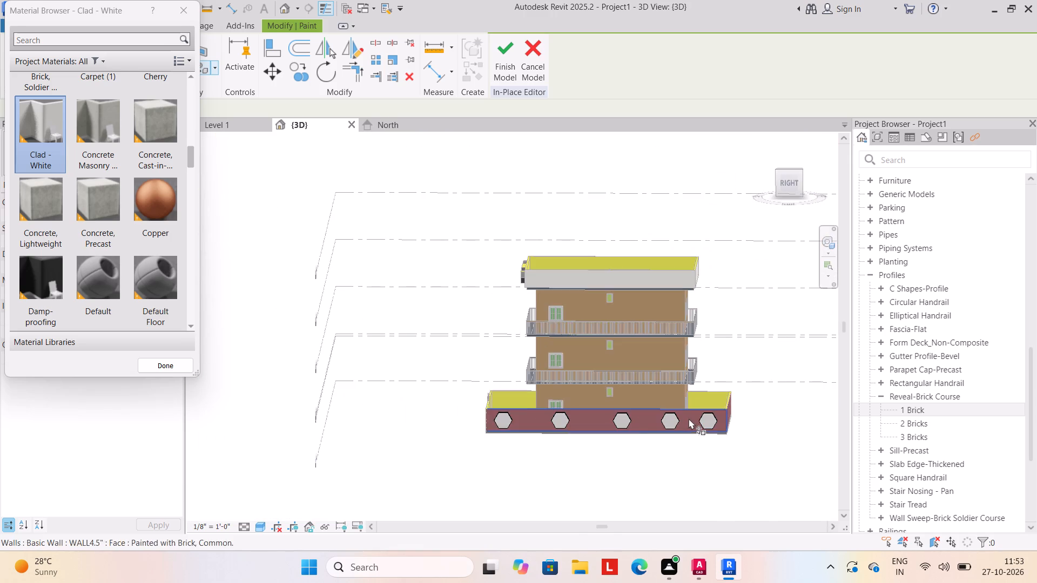
pyautogui.moveTo(689, 418); pyautogui.dragTo(635, 424, button='middle')
pyautogui.scroll(19, 649, 422)
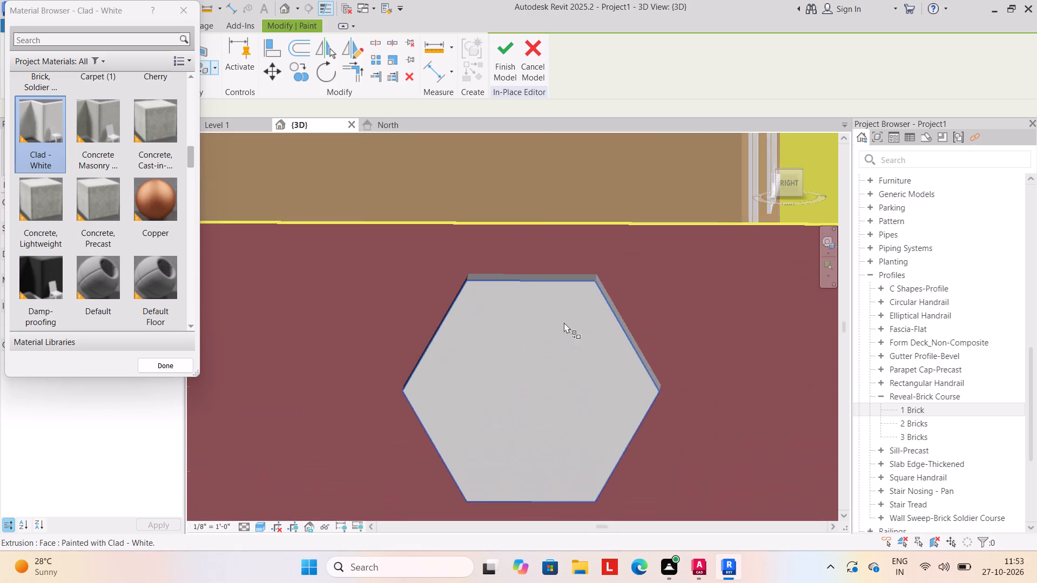
pyautogui.scroll(9, 563, 308)
pyautogui.click(541, 219)
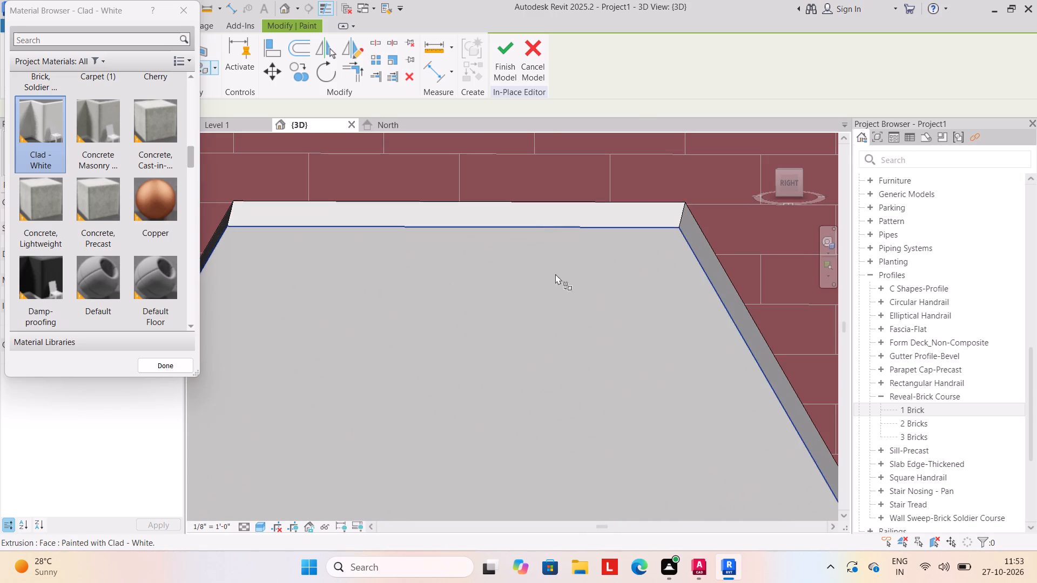
pyautogui.scroll(-4, 568, 323)
pyautogui.scroll(-5, 614, 320)
pyautogui.scroll(10, 648, 340)
pyautogui.click(655, 345)
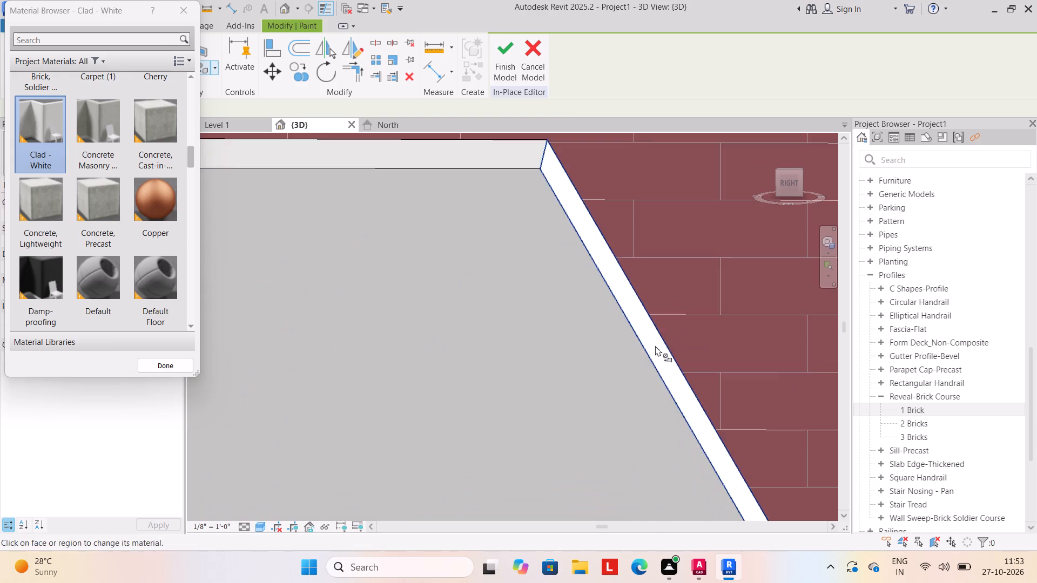
# Paint the top side face of the hexagon nearest the rear end with Clad - White.
pyautogui.scroll(-13, 649, 361)
pyautogui.moveTo(421, 367); pyautogui.dragTo(304, 368, button='middle')
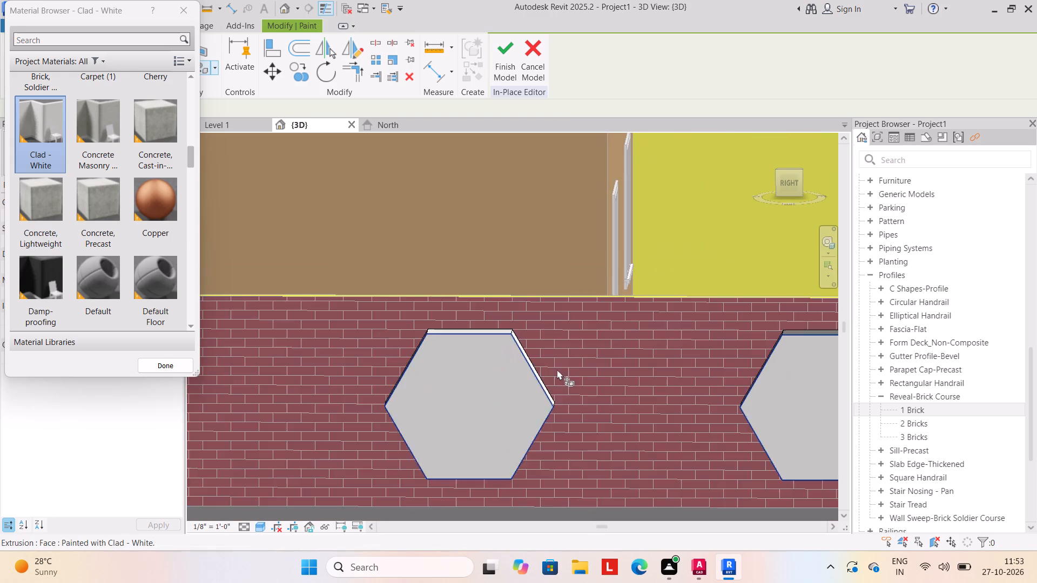
pyautogui.scroll(4, 779, 356)
pyautogui.moveTo(749, 365); pyautogui.dragTo(472, 368, button='middle')
pyautogui.scroll(1, 587, 368)
pyautogui.scroll(8, 569, 324)
pyautogui.click(597, 300)
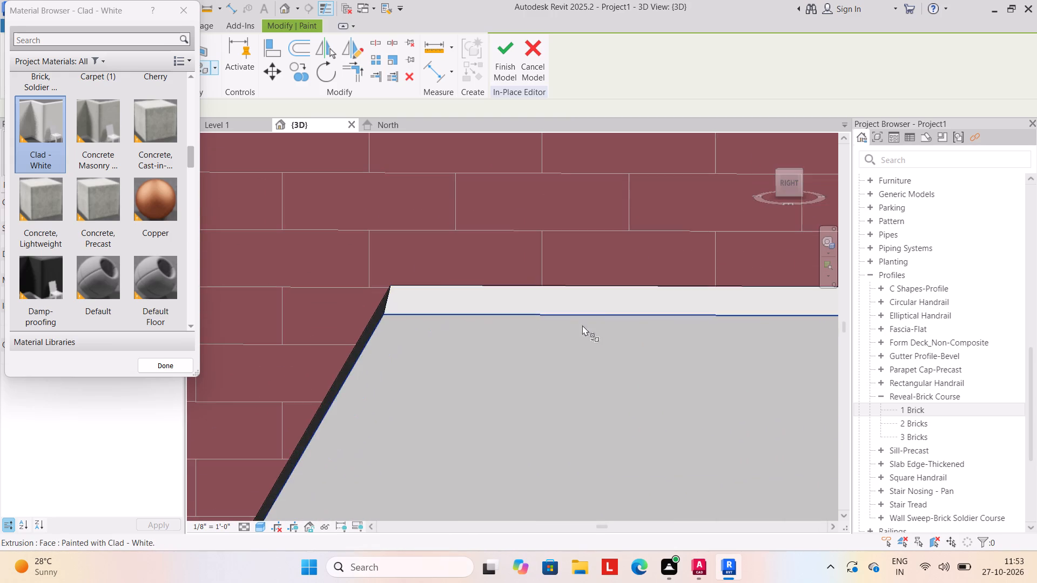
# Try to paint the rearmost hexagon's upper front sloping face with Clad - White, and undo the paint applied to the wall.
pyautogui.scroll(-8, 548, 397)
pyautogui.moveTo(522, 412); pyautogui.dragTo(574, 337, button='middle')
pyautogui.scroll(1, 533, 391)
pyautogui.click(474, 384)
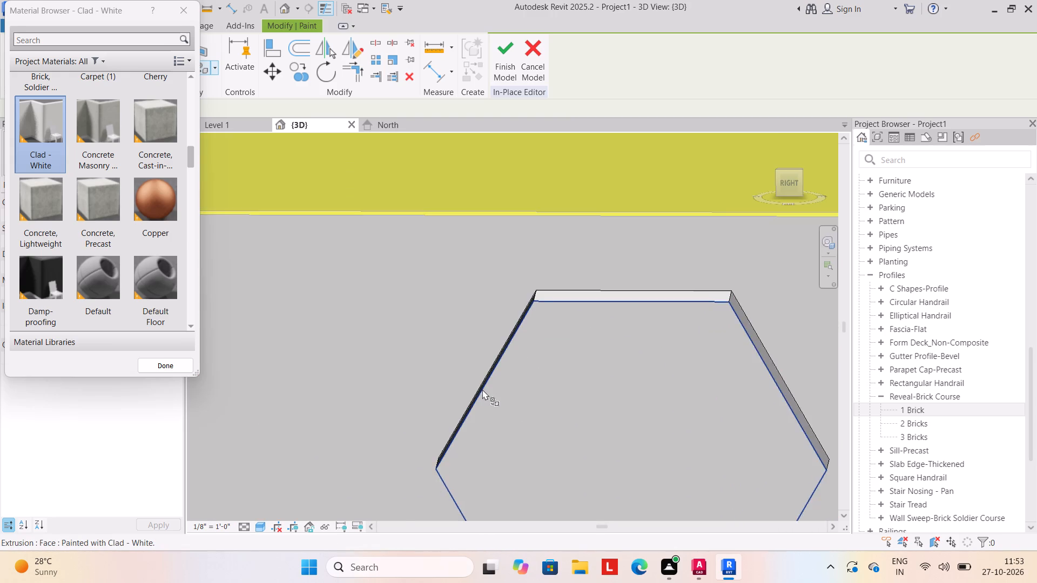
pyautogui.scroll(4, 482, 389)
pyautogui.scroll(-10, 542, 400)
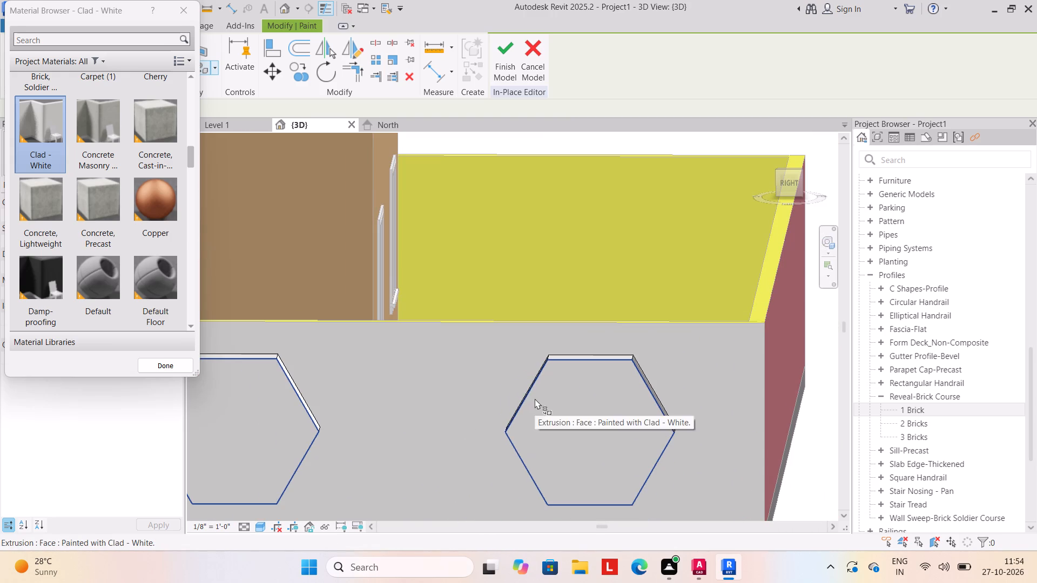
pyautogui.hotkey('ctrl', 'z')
# Finish the in-place model of the painted hexagons on the right-hand boundary wall.
pyautogui.scroll(-5, 526, 426)
pyautogui.scroll(5, 608, 415)
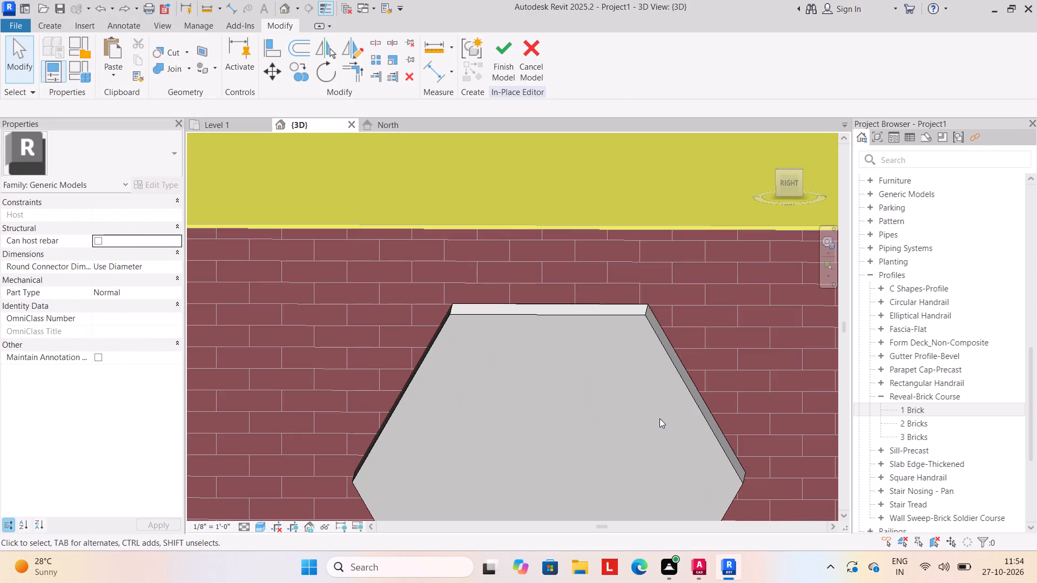
pyautogui.scroll(4, 663, 415)
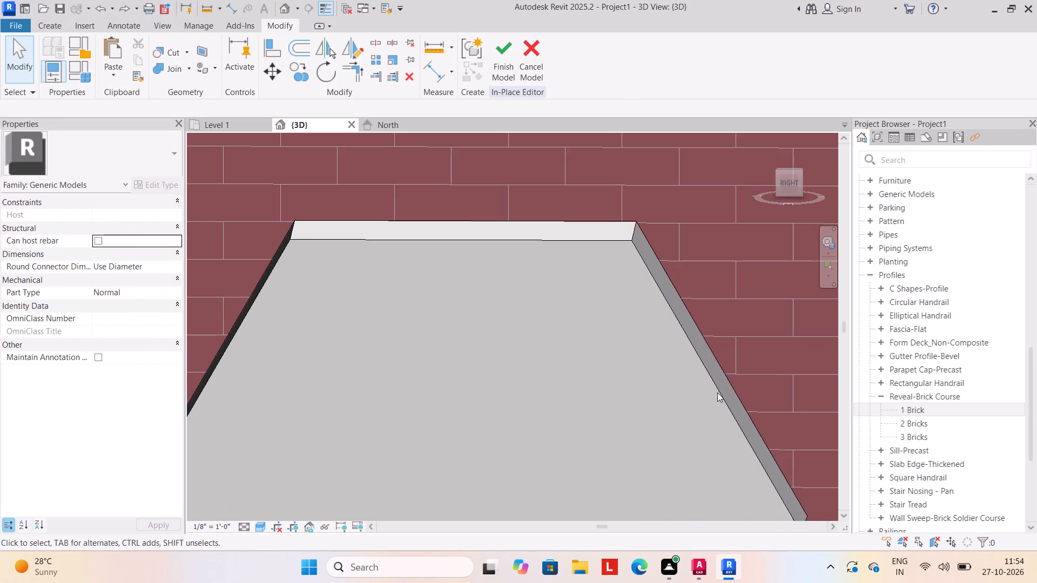
pyautogui.scroll(5, 722, 389)
pyautogui.click(724, 387)
pyautogui.scroll(-4, 483, 439)
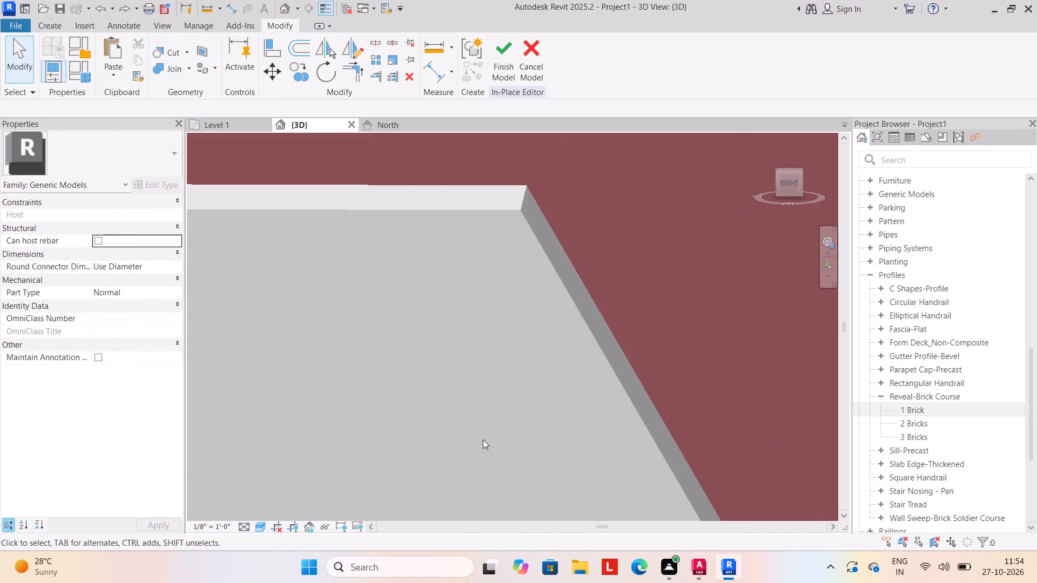
pyautogui.scroll(-16, 483, 439)
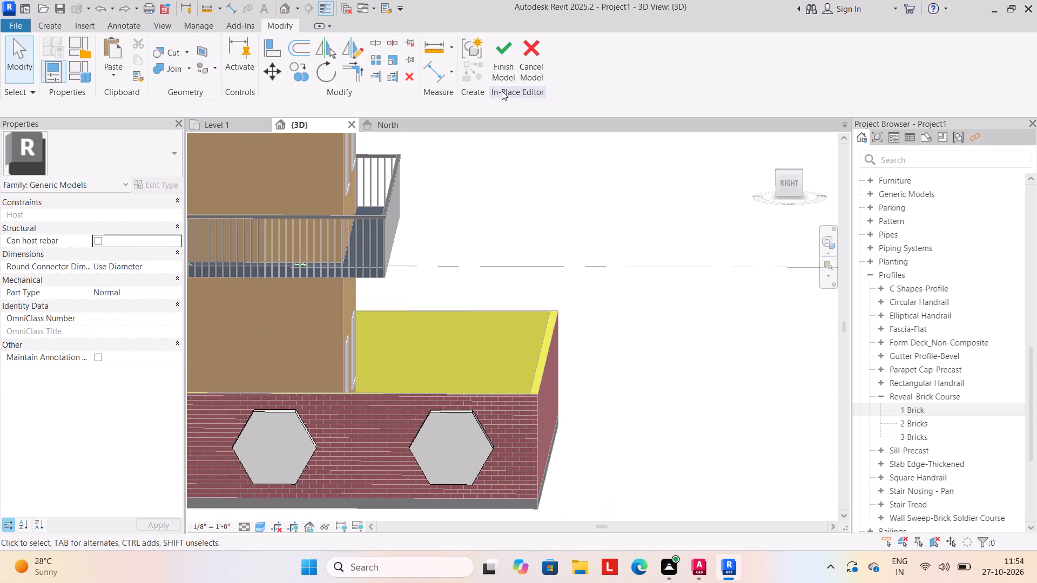
pyautogui.click(506, 73)
# Open the hexagon model on the left-hand boundary wall of the house for in-place editing.
pyautogui.scroll(-7, 501, 269)
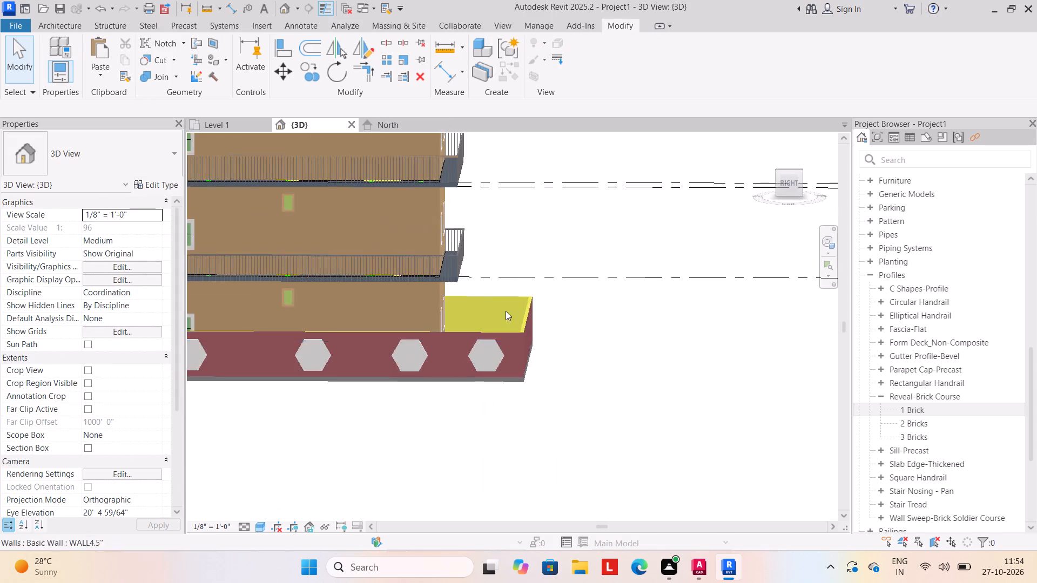
pyautogui.scroll(-2, 506, 311)
pyautogui.keyDown('shift'); pyautogui.scroll(1, 594, 349); pyautogui.keyUp('shift')
pyautogui.keyDown('shift'); pyautogui.moveTo(585, 355); pyautogui.dragTo(569, 363, button='middle'); pyautogui.keyUp('shift')
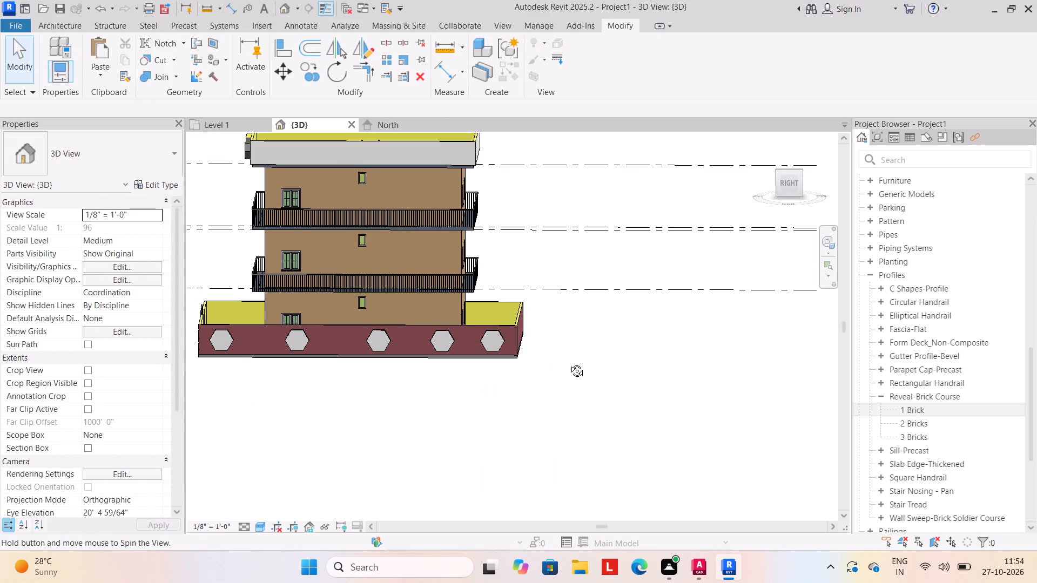
pyautogui.keyDown('shift'); pyautogui.moveTo(569, 363); pyautogui.dragTo(211, 396, button='middle'); pyautogui.keyUp('shift')
pyautogui.scroll(2, 356, 361)
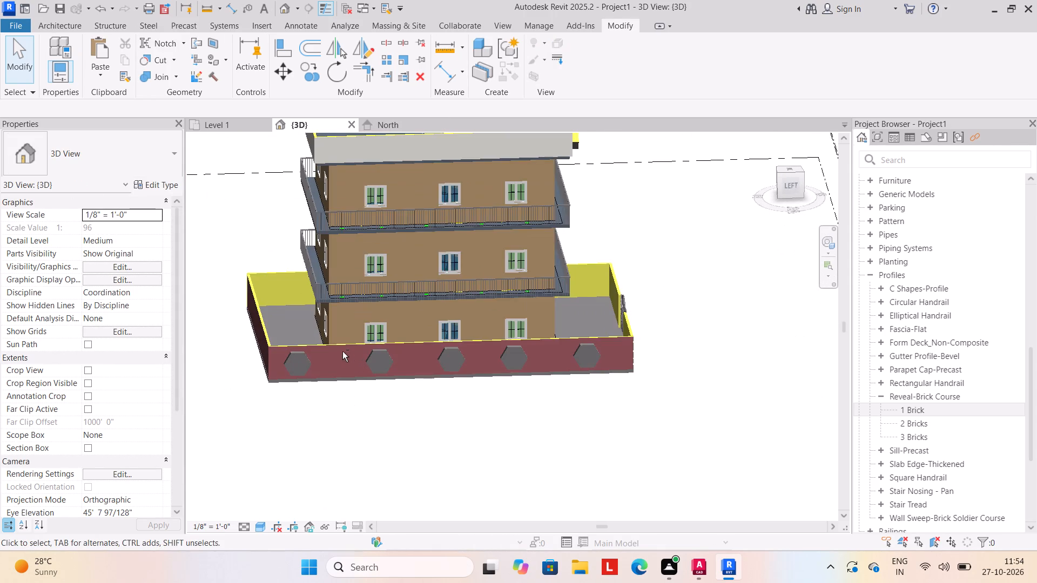
pyautogui.scroll(4, 393, 363)
pyautogui.click(374, 358)
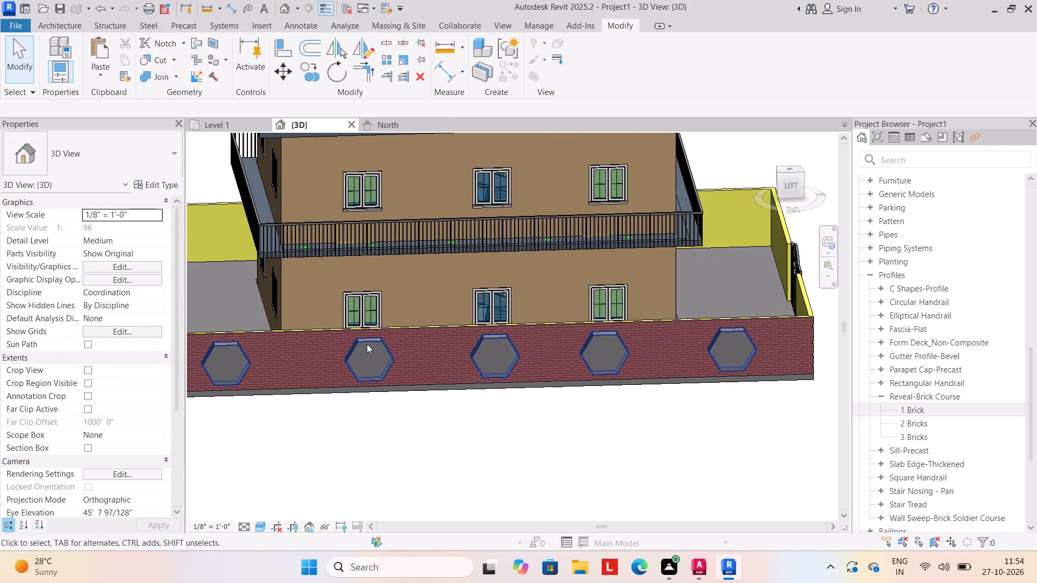
pyautogui.click(367, 344)
pyautogui.click(586, 70)
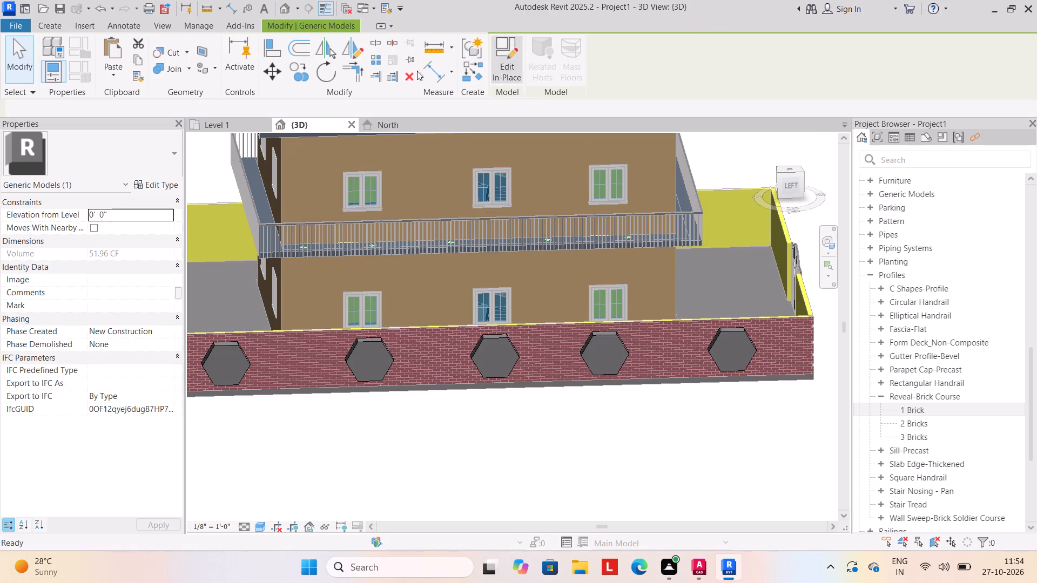
# Paint the front faces of the left boundary wall's hexagons with Clad - White.
pyautogui.click(216, 68)
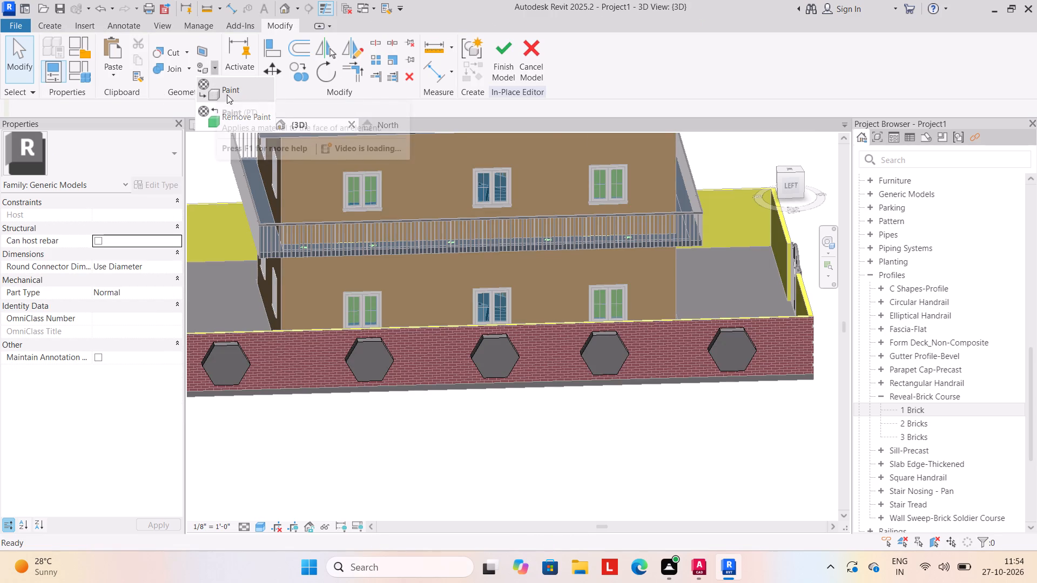
pyautogui.click(230, 92)
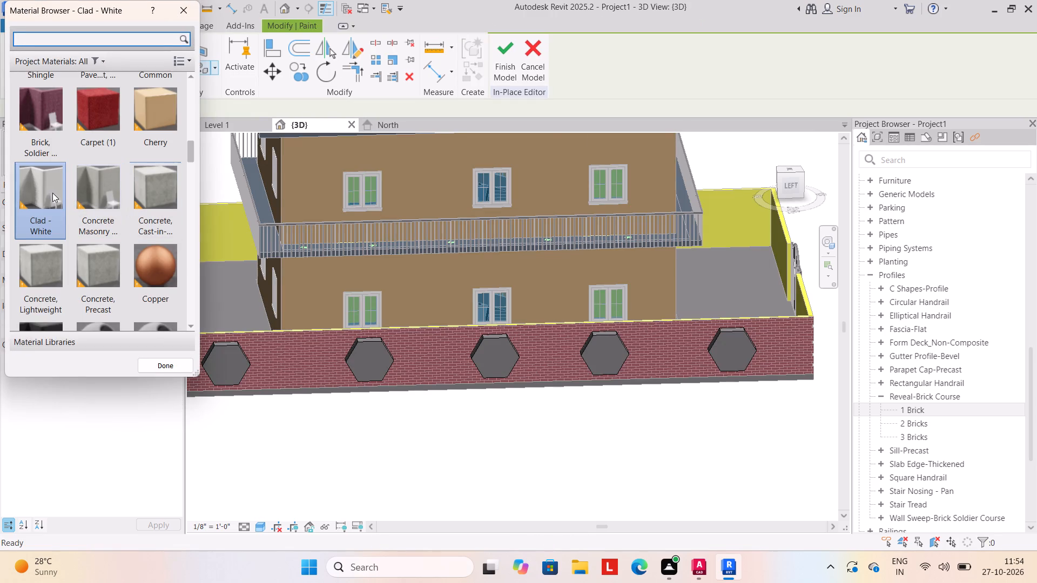
pyautogui.click(37, 182)
pyautogui.click(227, 370)
# Paint the top and upper rear sloping side faces of the second hexagon from the rear end with Clad - White.
pyautogui.scroll(5, 348, 352)
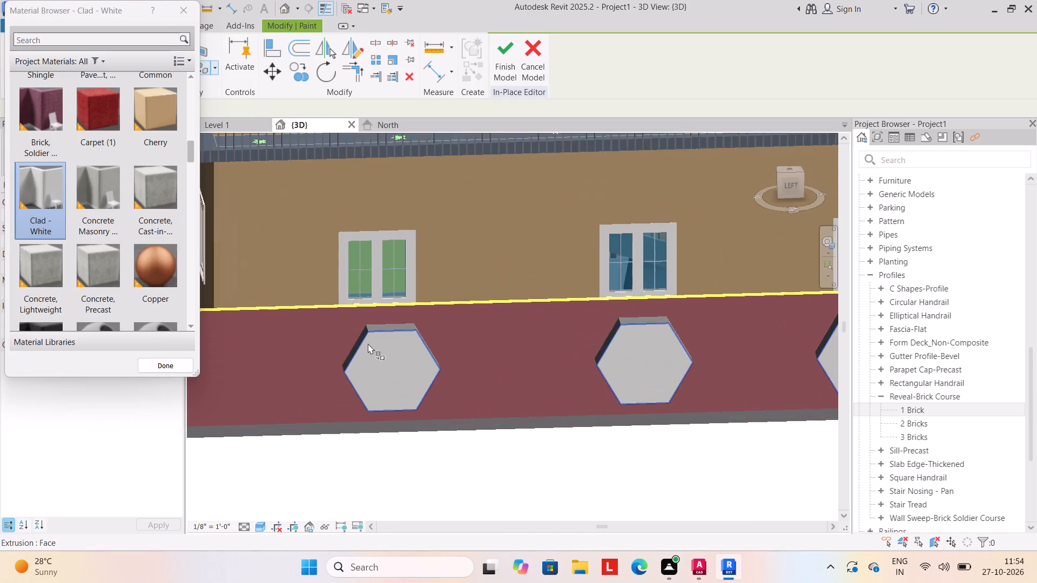
pyautogui.scroll(9, 368, 343)
pyautogui.click(408, 308)
pyautogui.doubleClick(274, 350)
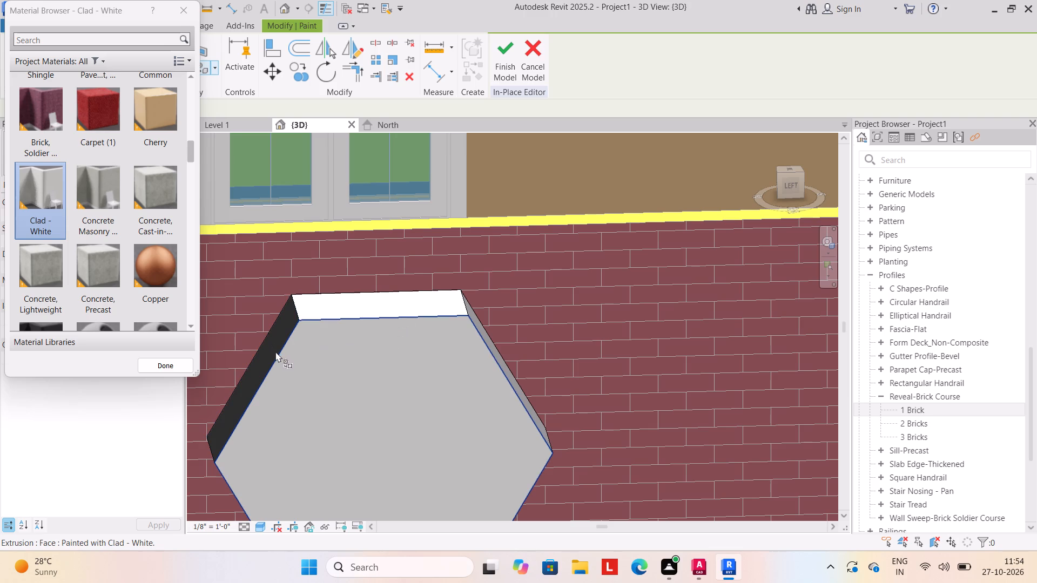
pyautogui.click(275, 351)
pyautogui.scroll(3, 275, 351)
pyautogui.doubleClick(276, 351)
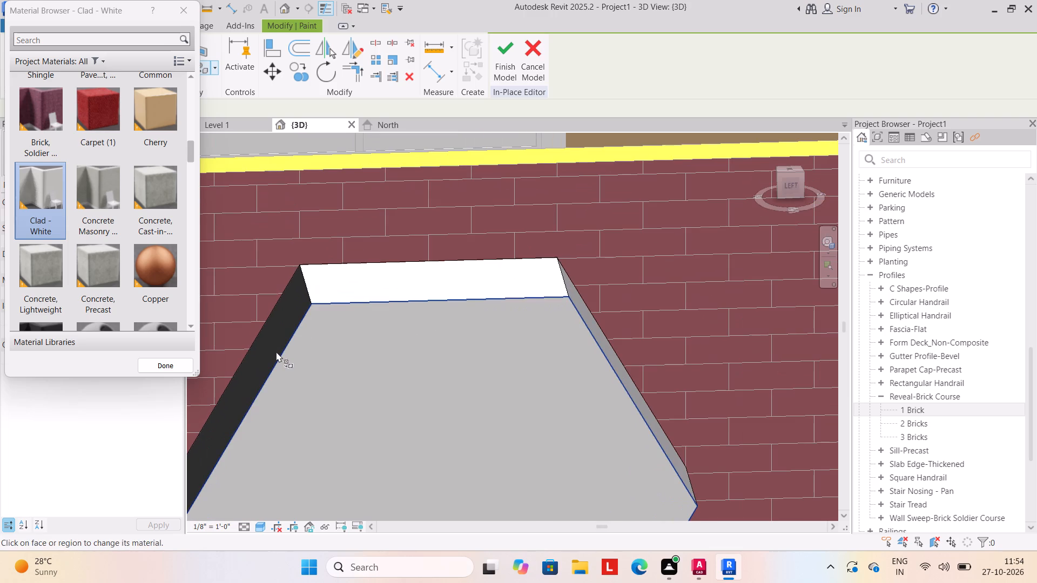
pyautogui.click(276, 351)
pyautogui.scroll(2, 274, 346)
pyautogui.click(275, 342)
# Paint the top and both upper sloping side faces of the rearmost hexagon with Clad - White.
pyautogui.scroll(-2, 287, 347)
pyautogui.scroll(-10, 429, 385)
pyautogui.scroll(-4, 383, 399)
pyautogui.moveTo(374, 398); pyautogui.dragTo(575, 362, button='middle')
pyautogui.scroll(12, 358, 361)
pyautogui.scroll(3, 427, 346)
pyautogui.click(427, 347)
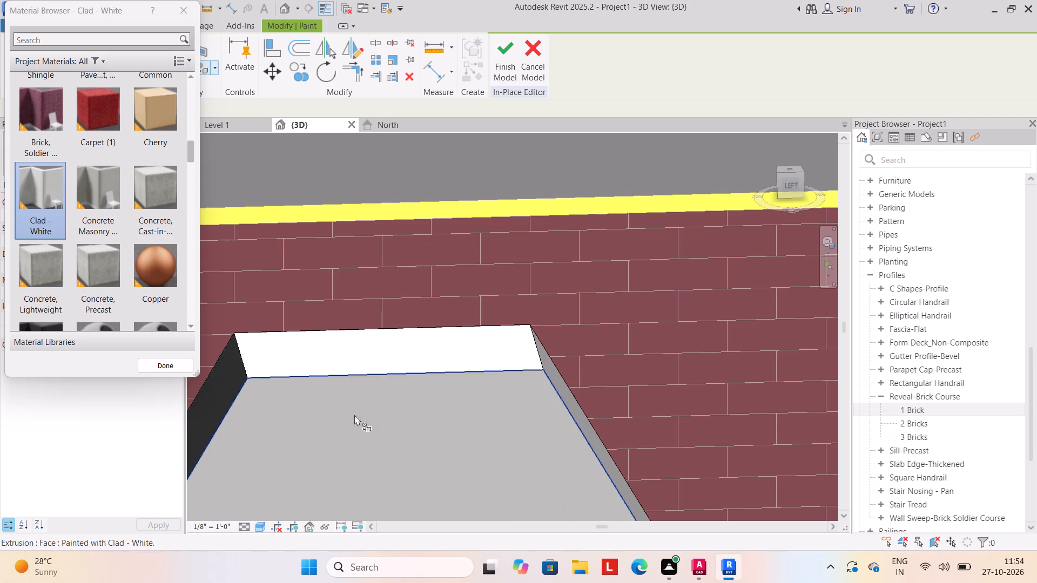
pyautogui.click(223, 402)
pyautogui.click(571, 395)
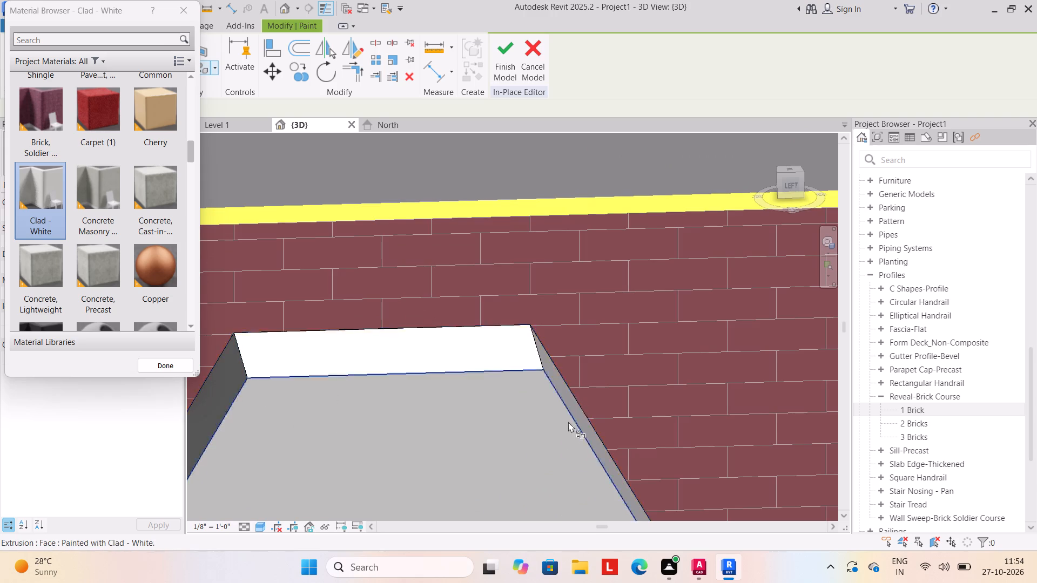
# Paint the top and both upper sloping side faces of the left wall's middle hexagon with Clad - White.
pyautogui.scroll(-14, 568, 427)
pyautogui.moveTo(677, 438); pyautogui.dragTo(201, 320, button='middle')
pyautogui.scroll(6, 547, 287)
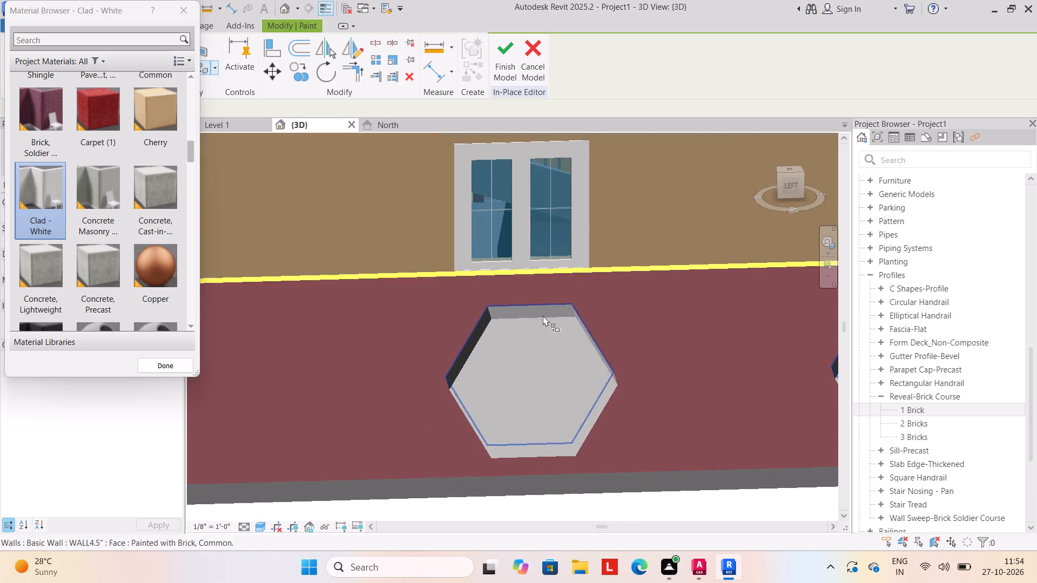
pyautogui.scroll(4, 543, 315)
pyautogui.click(537, 312)
pyautogui.click(409, 376)
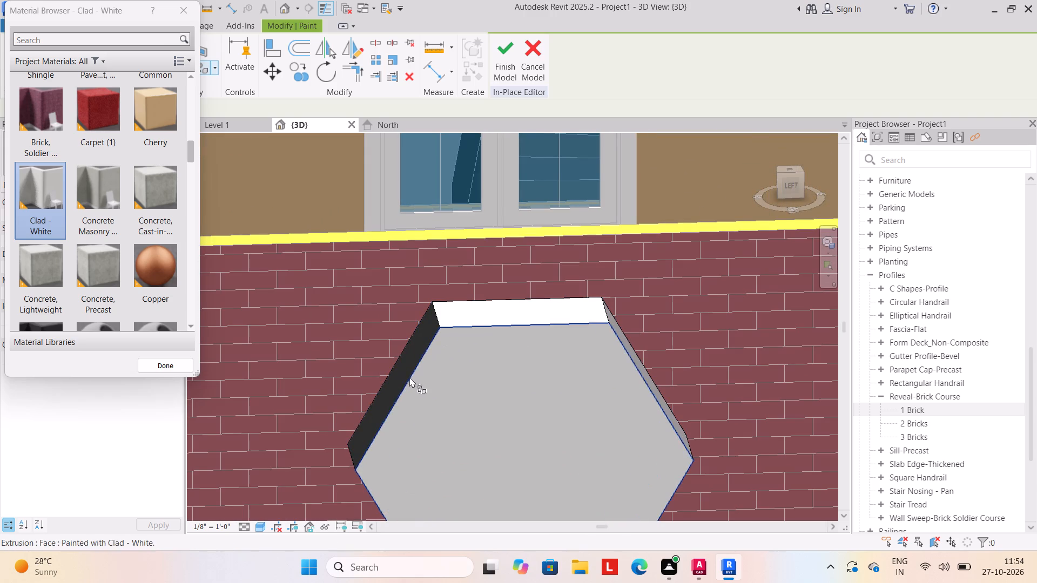
pyautogui.click(403, 375)
pyautogui.scroll(3, 653, 375)
pyautogui.click(649, 382)
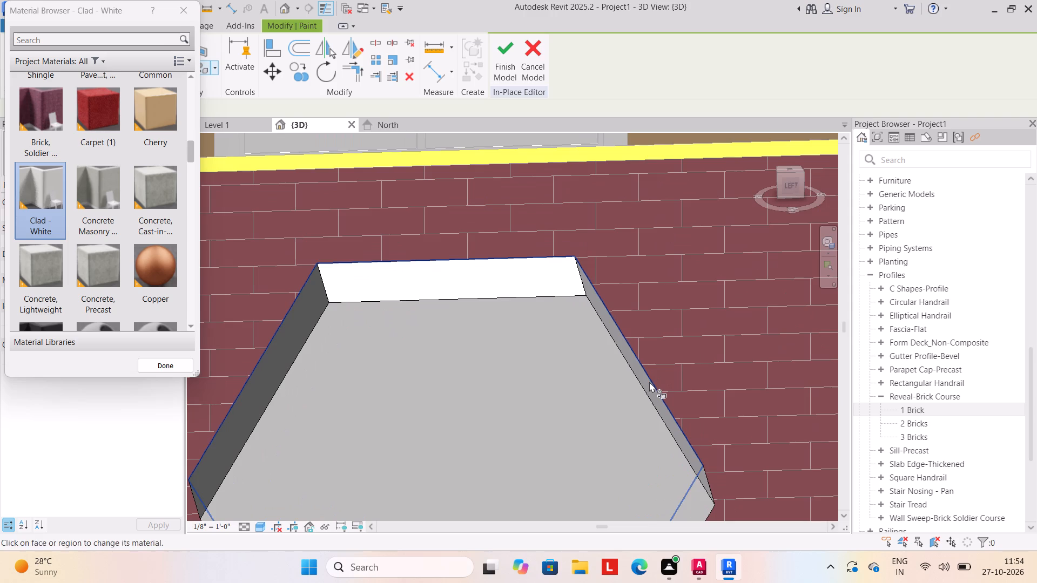
# Paint the top and upper rear sloping side faces of the fourth hexagon from the rear end with Clad - White.
pyautogui.scroll(-13, 568, 408)
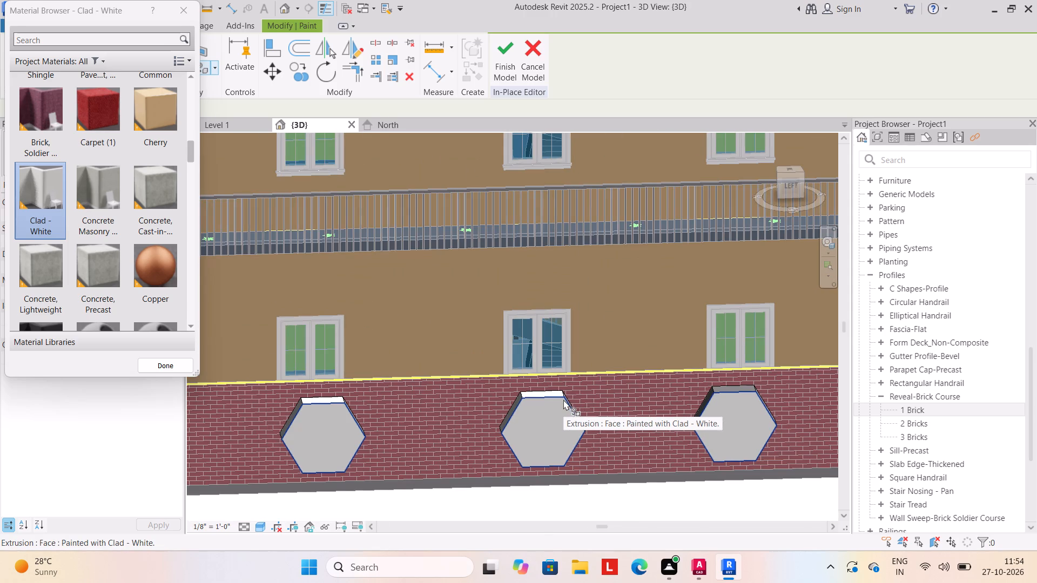
pyautogui.scroll(-3, 587, 414)
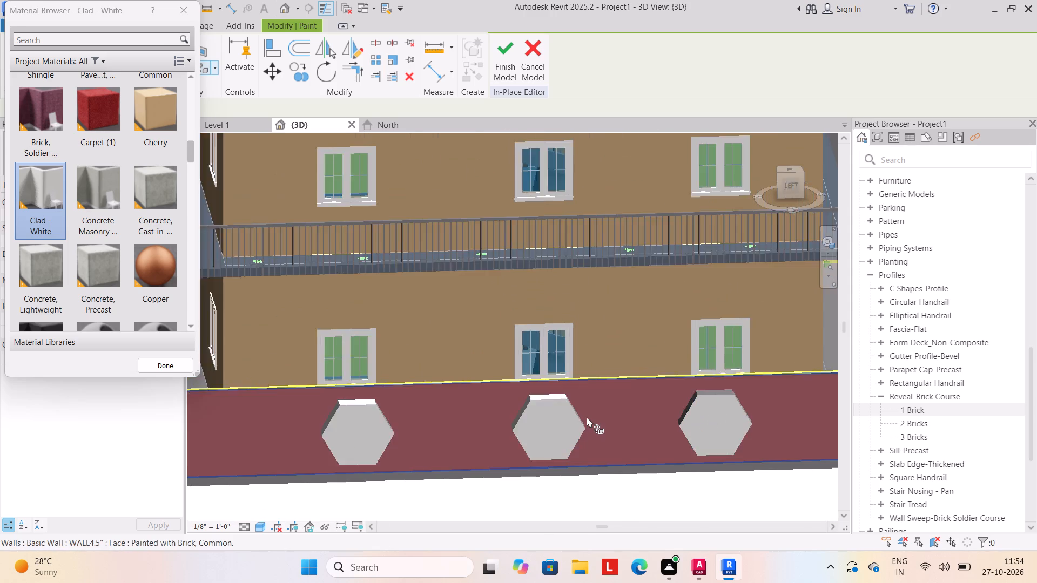
pyautogui.scroll(1, 704, 412)
pyautogui.moveTo(679, 417); pyautogui.dragTo(565, 415, button='middle')
pyautogui.scroll(10, 589, 397)
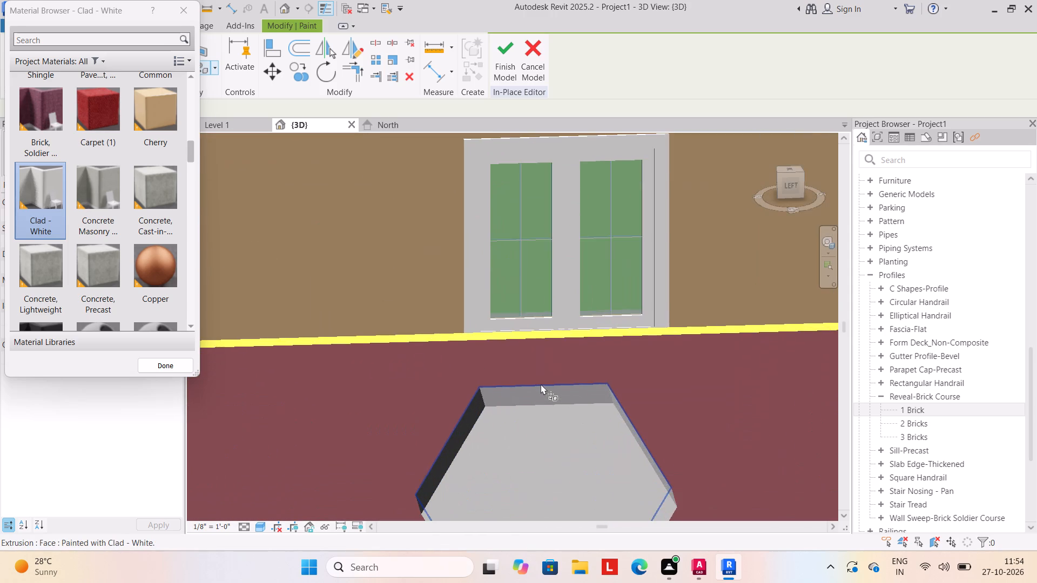
pyautogui.click(533, 394)
pyautogui.scroll(-2, 529, 409)
pyautogui.moveTo(508, 389); pyautogui.dragTo(366, 274, button='middle')
pyautogui.scroll(3, 344, 303)
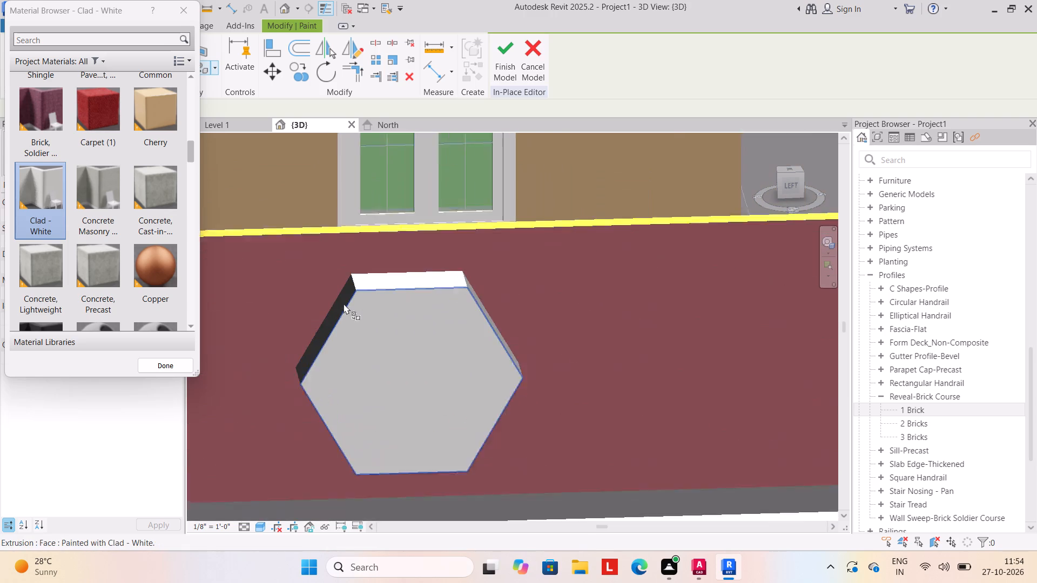
pyautogui.scroll(2, 344, 303)
pyautogui.click(340, 316)
pyautogui.click(342, 319)
pyautogui.click(344, 318)
pyautogui.click(341, 318)
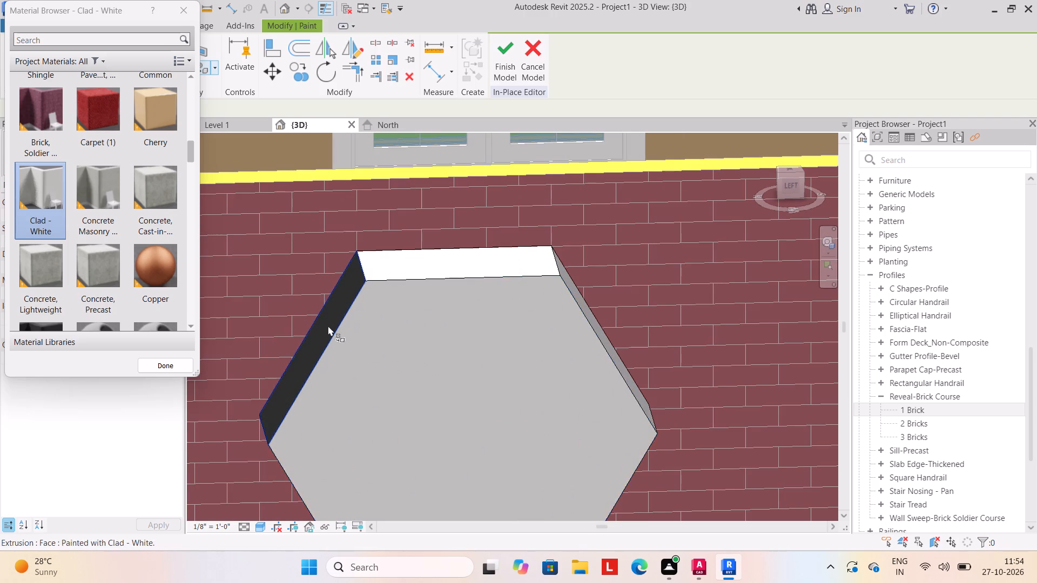
pyautogui.scroll(4, 323, 328)
pyautogui.click(323, 328)
# Paint the top and upper rear sloping side faces of the hexagon nearest the front end with Clad - White.
pyautogui.scroll(-9, 330, 329)
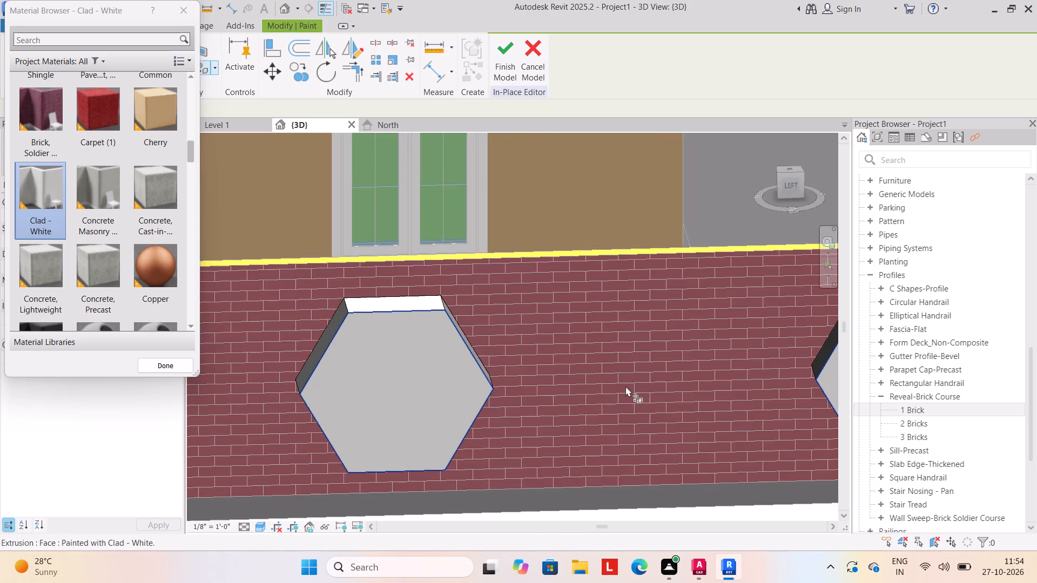
pyautogui.moveTo(622, 390); pyautogui.dragTo(312, 345, button='middle')
pyautogui.scroll(4, 598, 240)
pyautogui.click(594, 247)
pyautogui.click(484, 315)
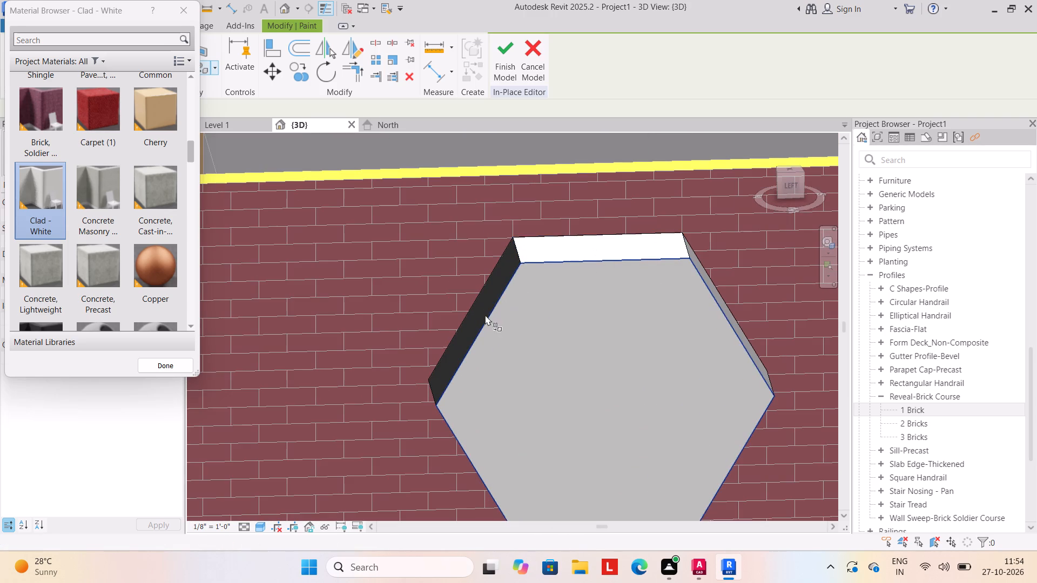
pyautogui.click(486, 316)
pyautogui.scroll(5, 490, 314)
pyautogui.click(462, 336)
# Finish the in-place model of the left boundary wall's hexagons.
pyautogui.scroll(-16, 474, 331)
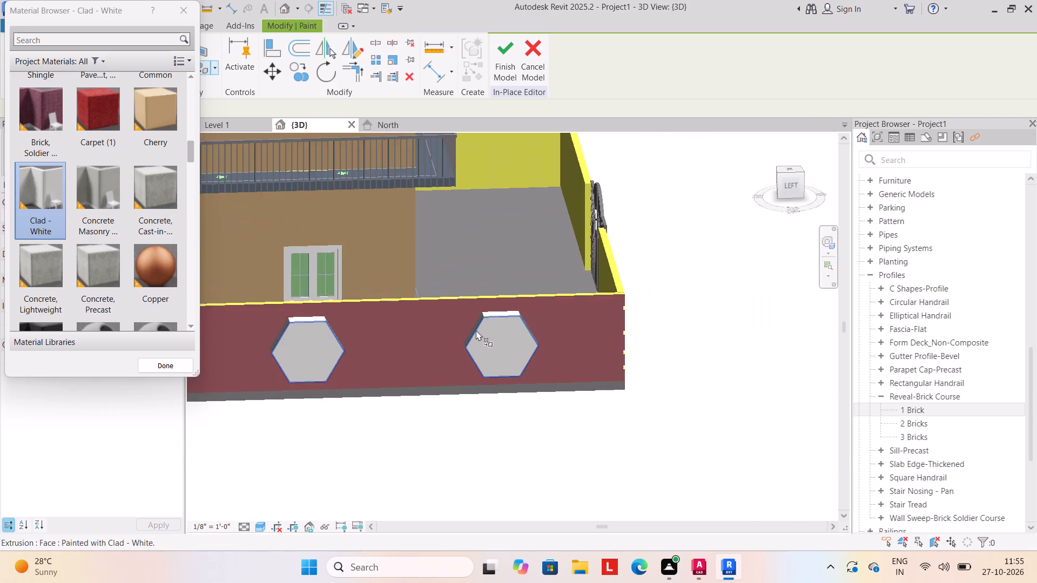
pyautogui.scroll(-5, 476, 331)
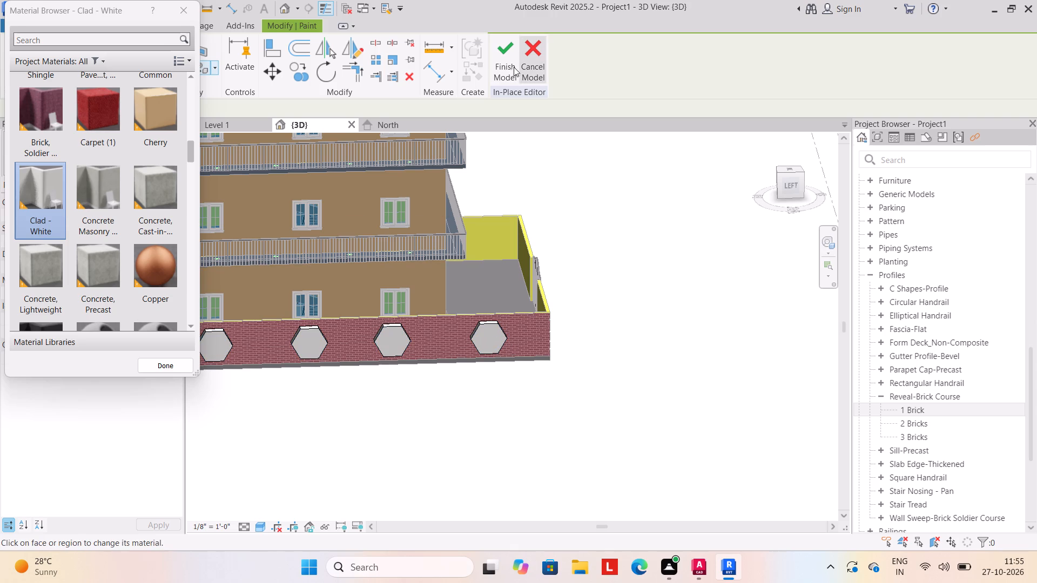
pyautogui.click(501, 51)
# Create a Grassland - 16" toposolid on Level 1 from a rectangular sketch about 48' by 88' enclosing the house and its boundary walls.
pyautogui.scroll(-3, 441, 336)
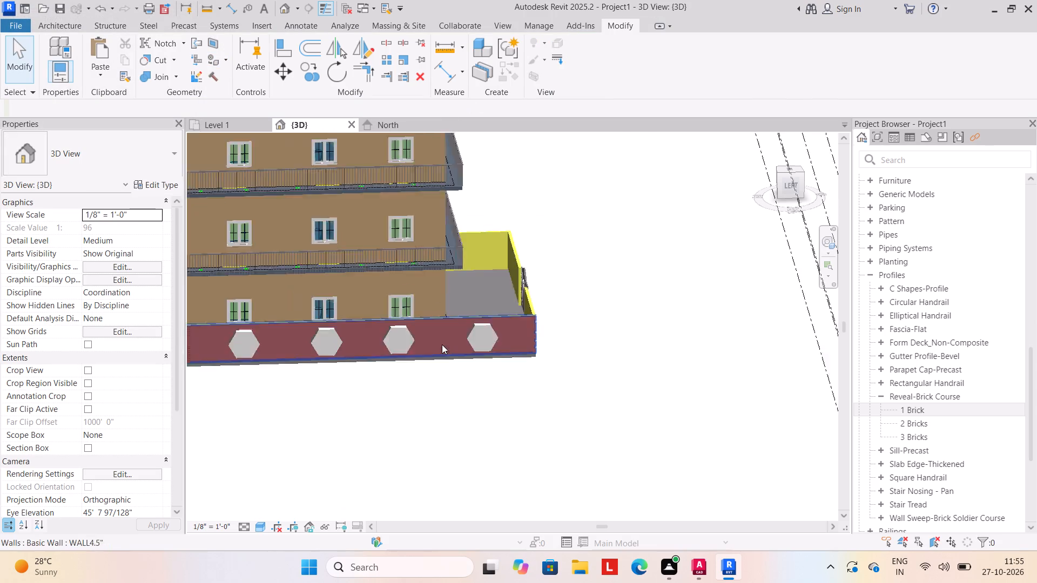
pyautogui.scroll(-6, 442, 344)
pyautogui.keyDown('shift'); pyautogui.moveTo(480, 405); pyautogui.dragTo(271, 392, button='middle'); pyautogui.keyUp('shift')
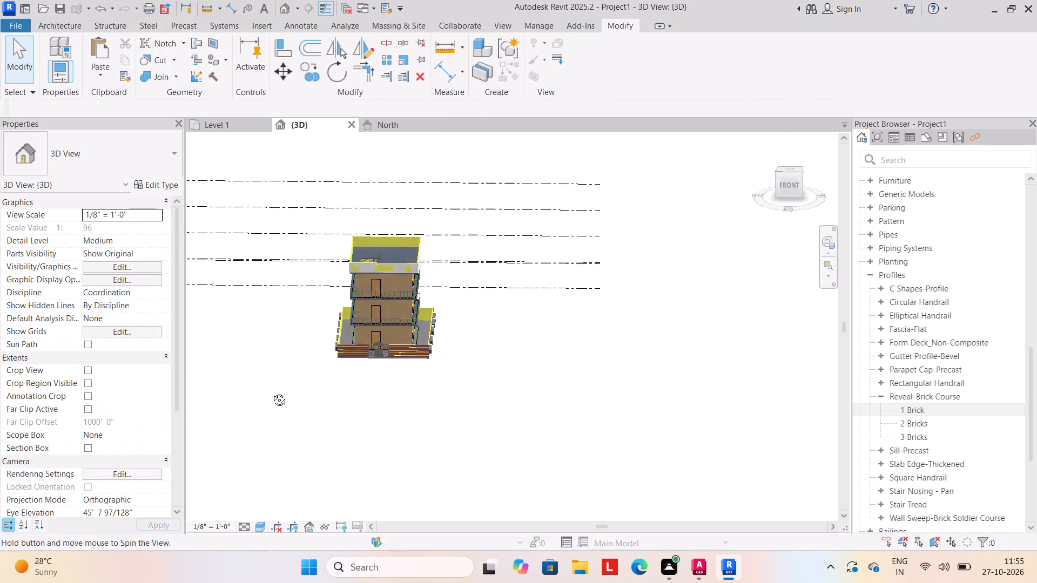
pyautogui.keyDown('shift'); pyautogui.moveTo(271, 392); pyautogui.dragTo(271, 380, button='middle'); pyautogui.keyUp('shift')
pyautogui.click(218, 120)
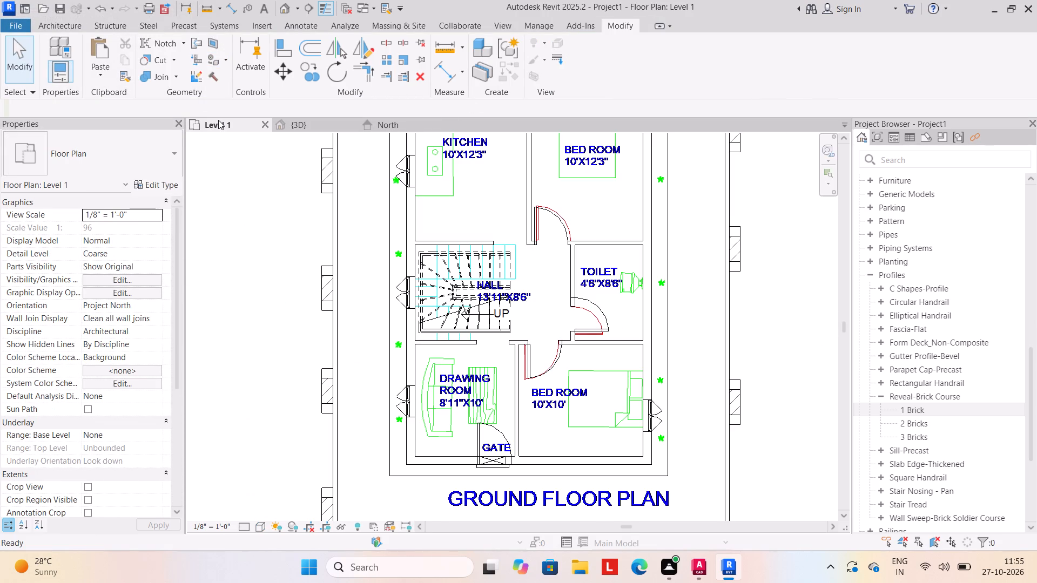
pyautogui.scroll(-3, 274, 268)
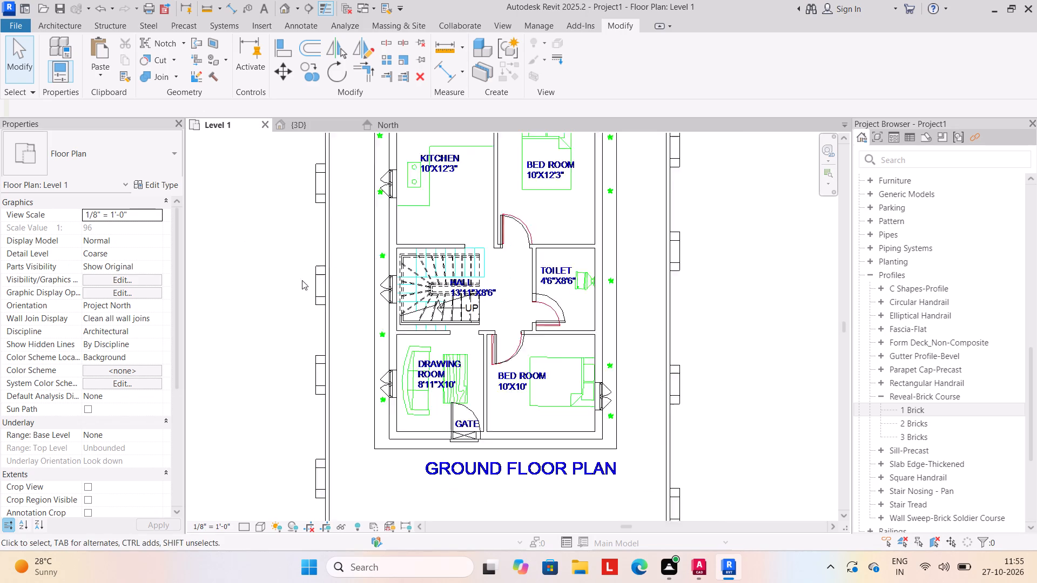
pyautogui.scroll(-2, 302, 280)
pyautogui.scroll(-6, 349, 288)
pyautogui.moveTo(342, 290); pyautogui.dragTo(383, 293, button='middle')
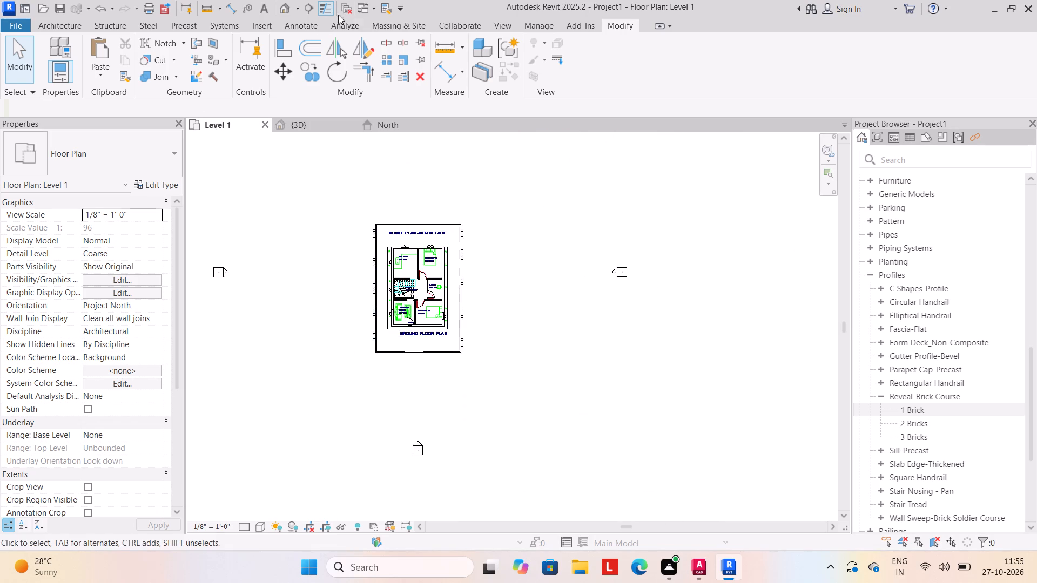
pyautogui.click(393, 24)
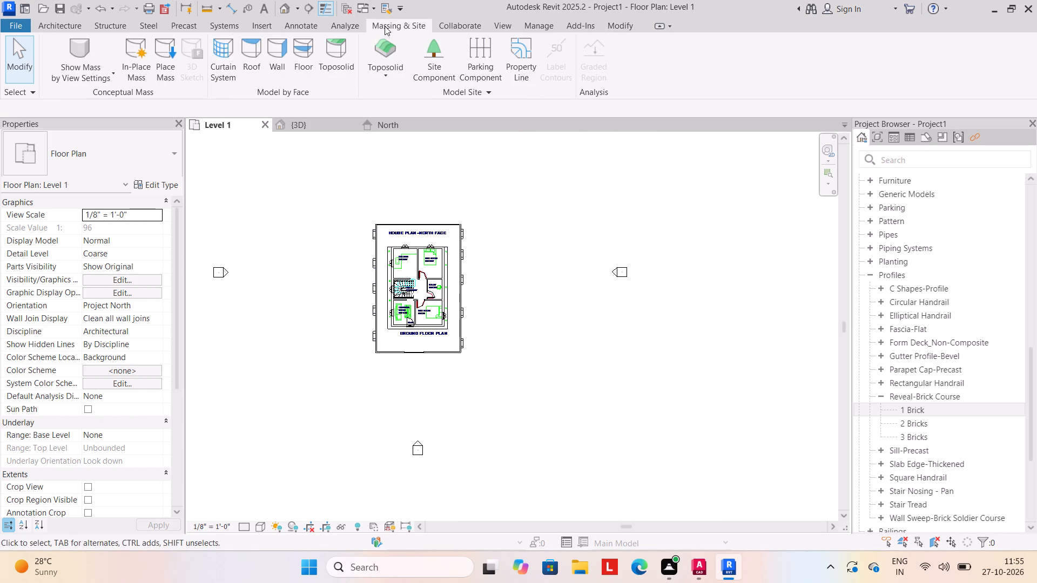
pyautogui.click(383, 78)
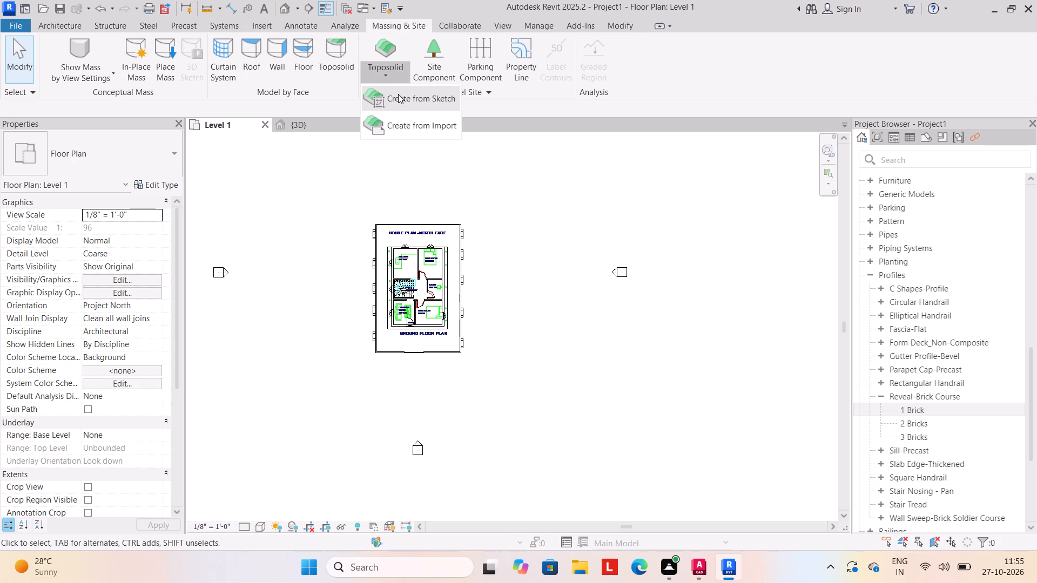
pyautogui.click(398, 94)
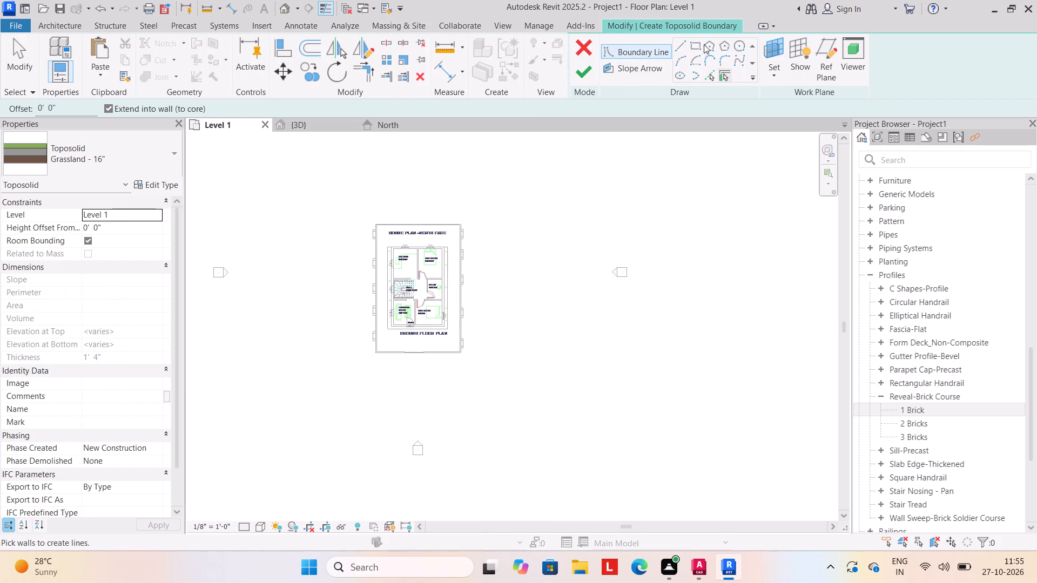
pyautogui.click(697, 46)
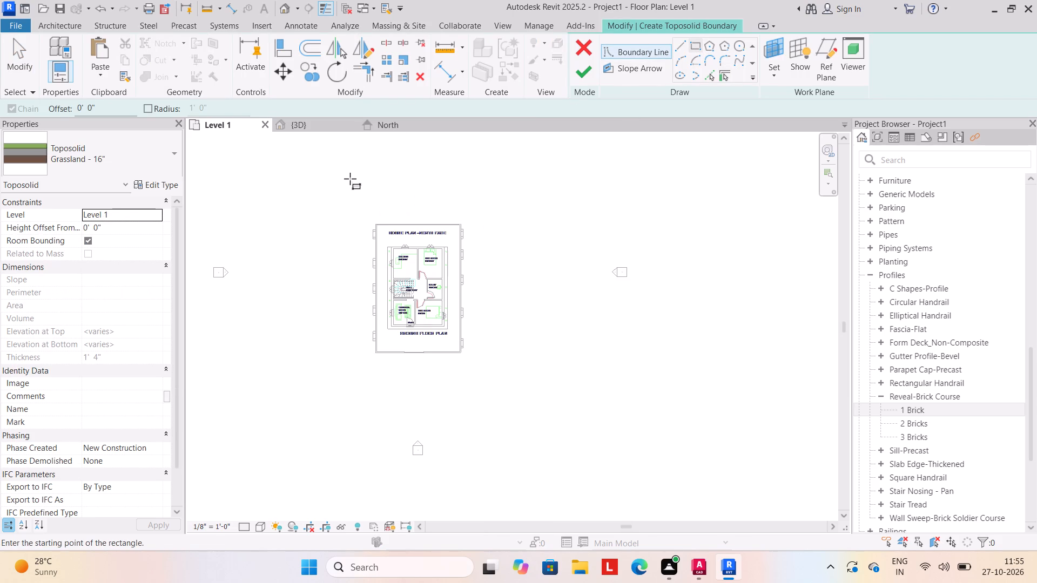
pyautogui.click(357, 184)
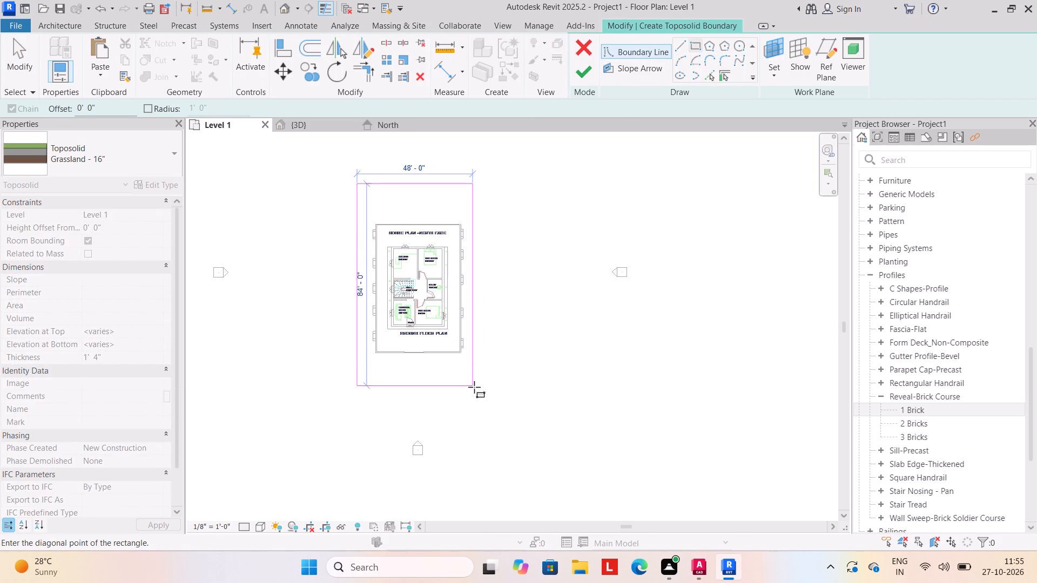
pyautogui.moveTo(475, 397); pyautogui.dragTo(486, 388)
pyautogui.click(574, 75)
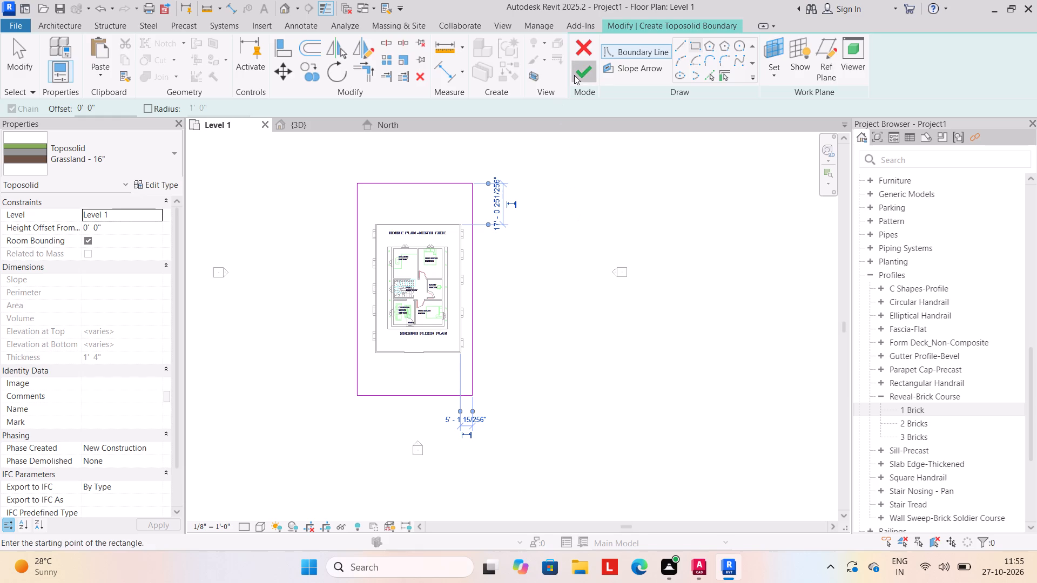
pyautogui.click(586, 192)
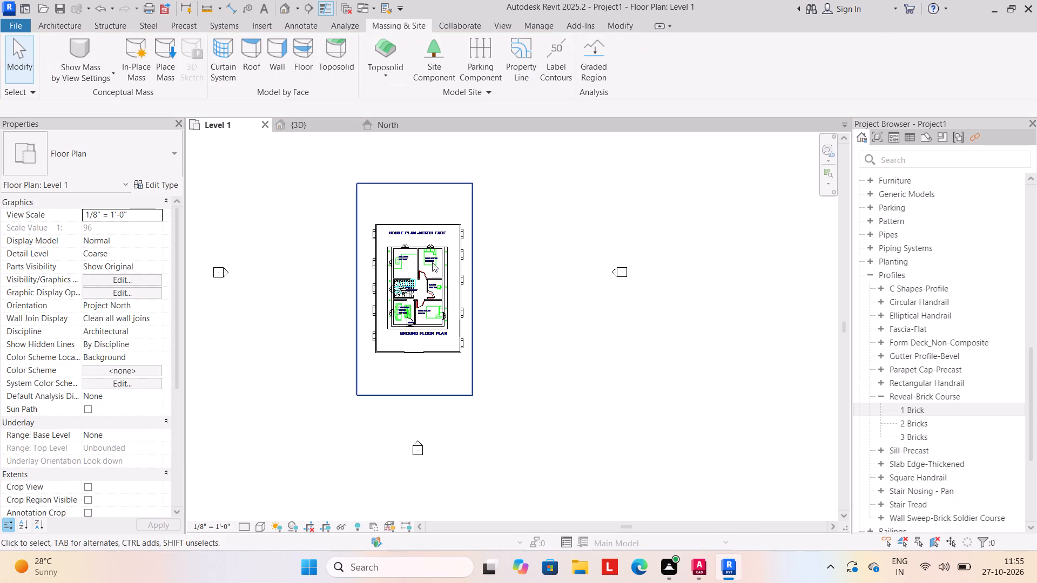
# Set the toposolid's height offset from Level 1 to -6" and return to the 3D view.
pyautogui.click(352, 211)
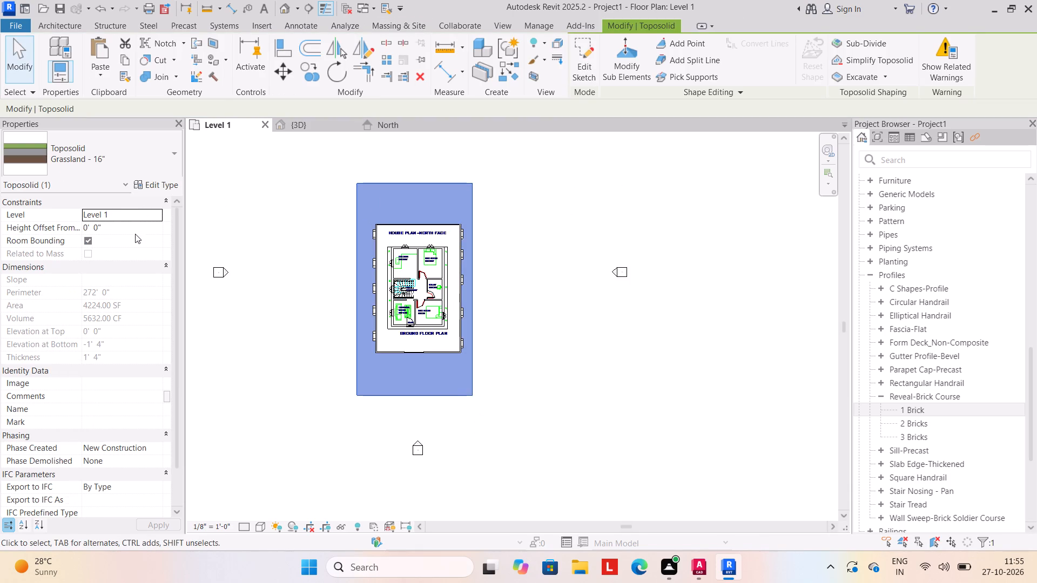
pyautogui.click(136, 229)
pyautogui.press('-')
pyautogui.write('6"')
pyautogui.press('Return')
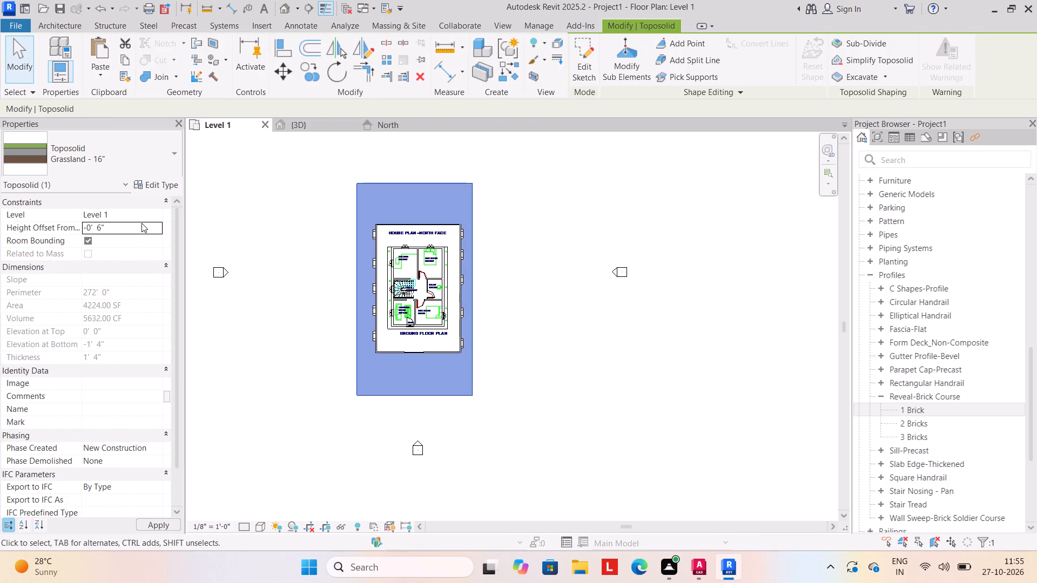
pyautogui.click(259, 335)
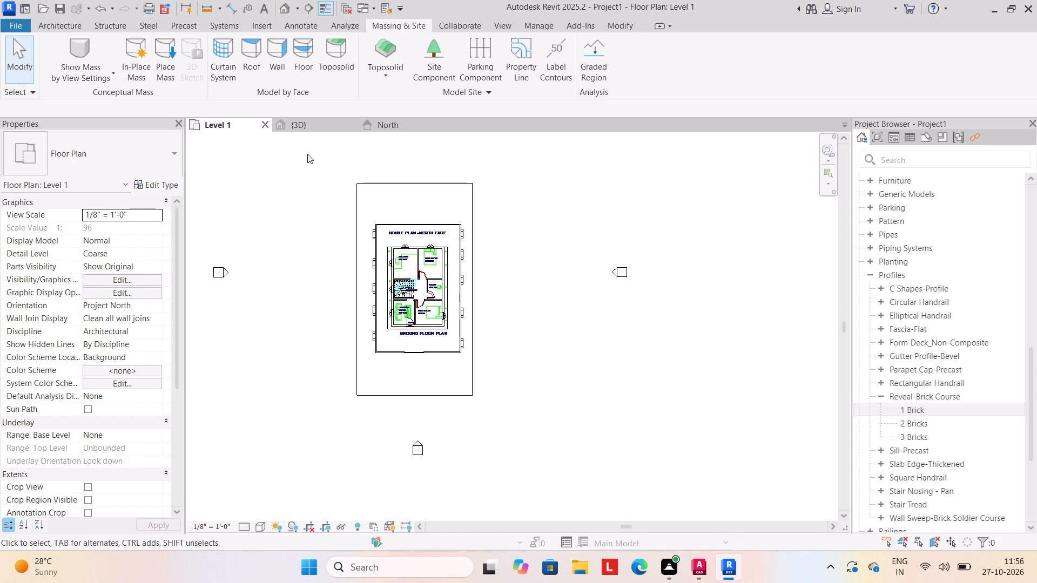
pyautogui.click(310, 127)
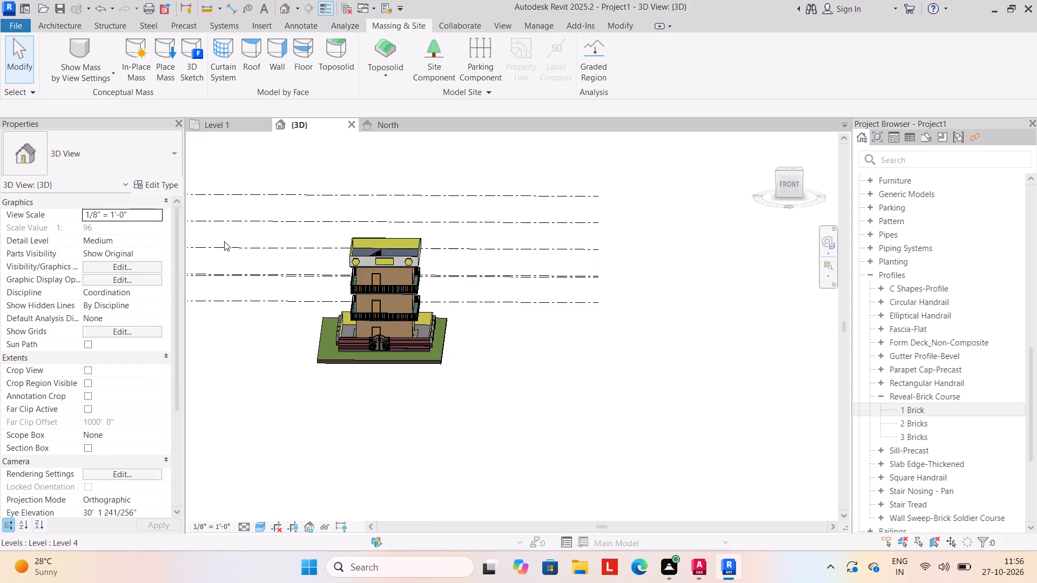
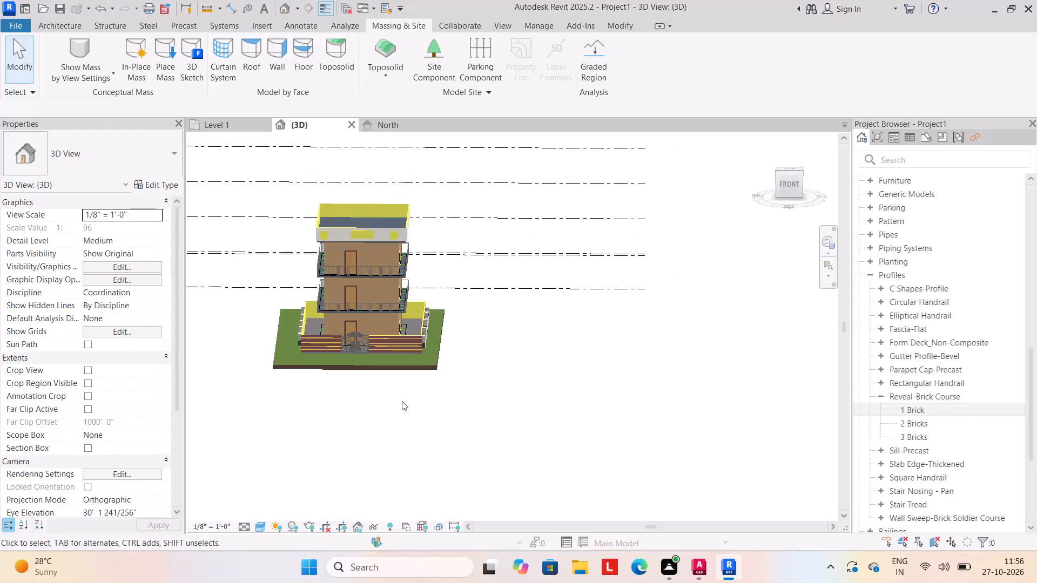
# Start an in-place component in the Generic Models category, keeping the default name.
pyautogui.keyDown('shift'); pyautogui.moveTo(398, 423); pyautogui.dragTo(475, 407, button='middle'); pyautogui.keyUp('shift')
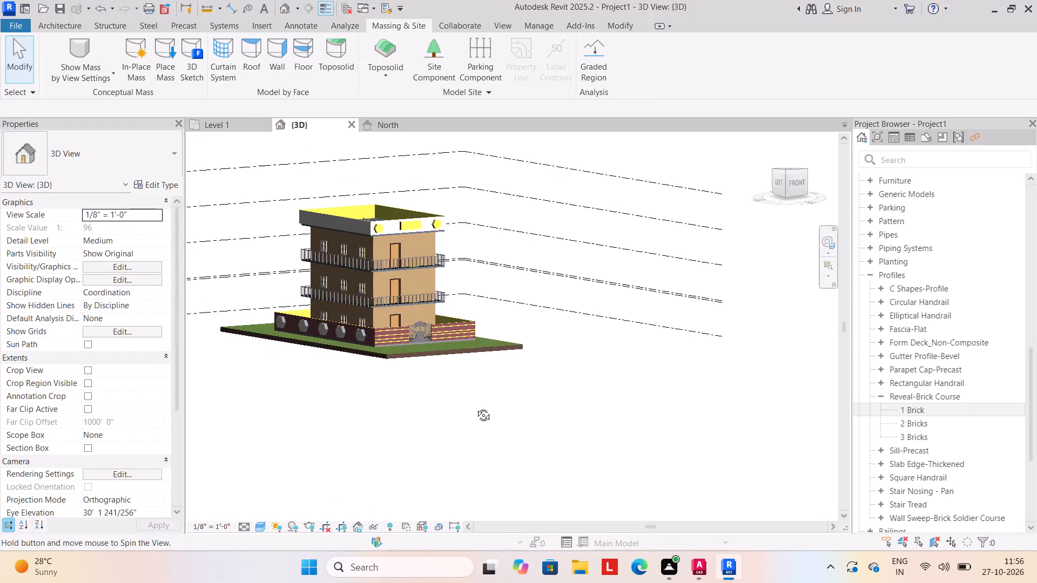
pyautogui.keyDown('shift'); pyautogui.moveTo(475, 407); pyautogui.dragTo(402, 448, button='middle'); pyautogui.keyUp('shift')
pyautogui.moveTo(403, 437); pyautogui.dragTo(463, 420, button='middle')
pyautogui.keyDown('shift'); pyautogui.moveTo(447, 427); pyautogui.dragTo(435, 413, button='middle'); pyautogui.keyUp('shift')
pyautogui.keyDown('shift'); pyautogui.scroll(1, 441, 425); pyautogui.keyUp('shift')
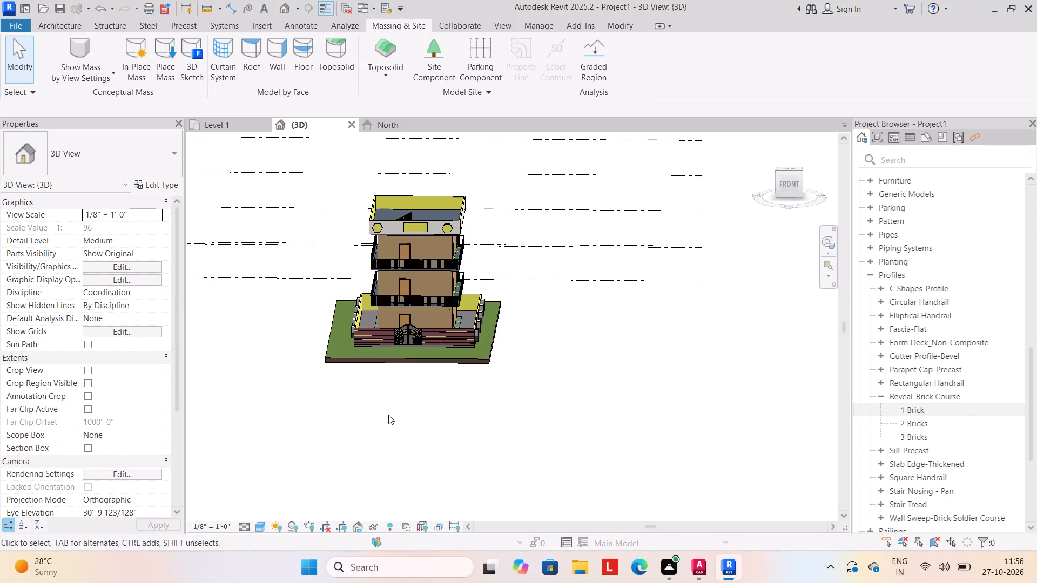
pyautogui.keyDown('shift'); pyautogui.moveTo(388, 415); pyautogui.dragTo(408, 421, button='middle'); pyautogui.keyUp('shift')
pyautogui.click(62, 26)
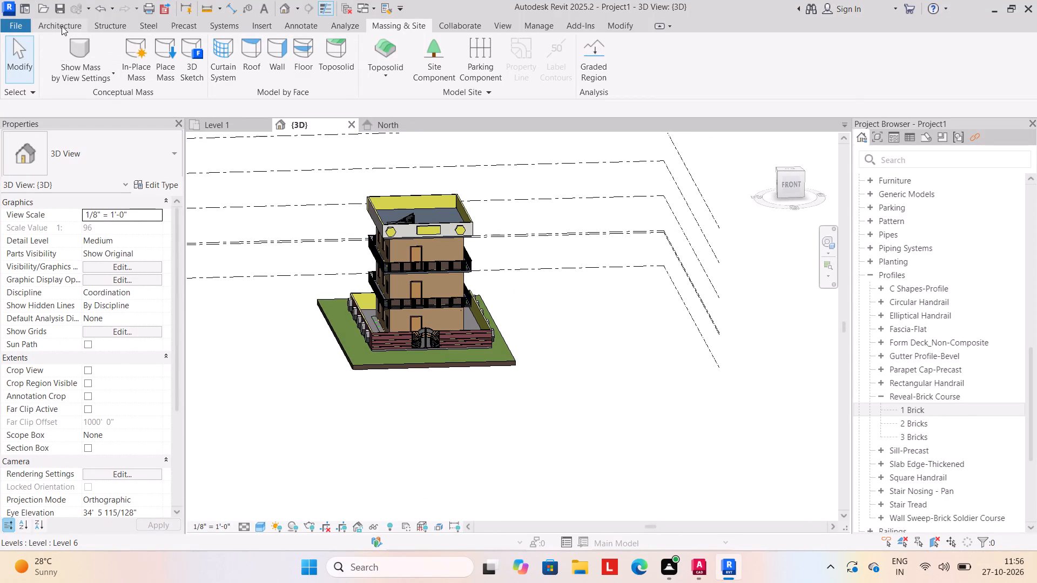
pyautogui.click(152, 75)
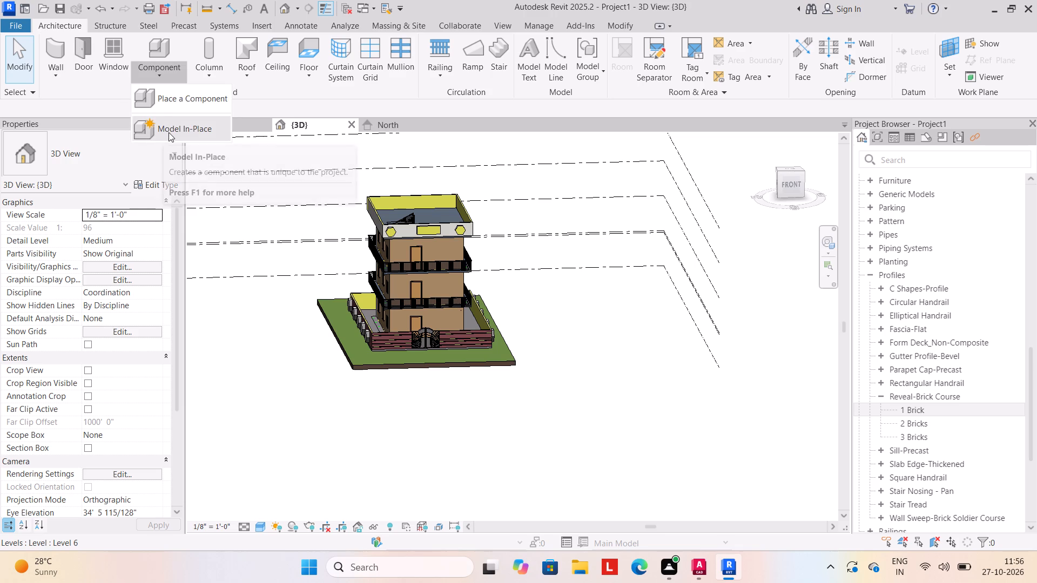
pyautogui.click(171, 131)
pyautogui.scroll(-15, 443, 249)
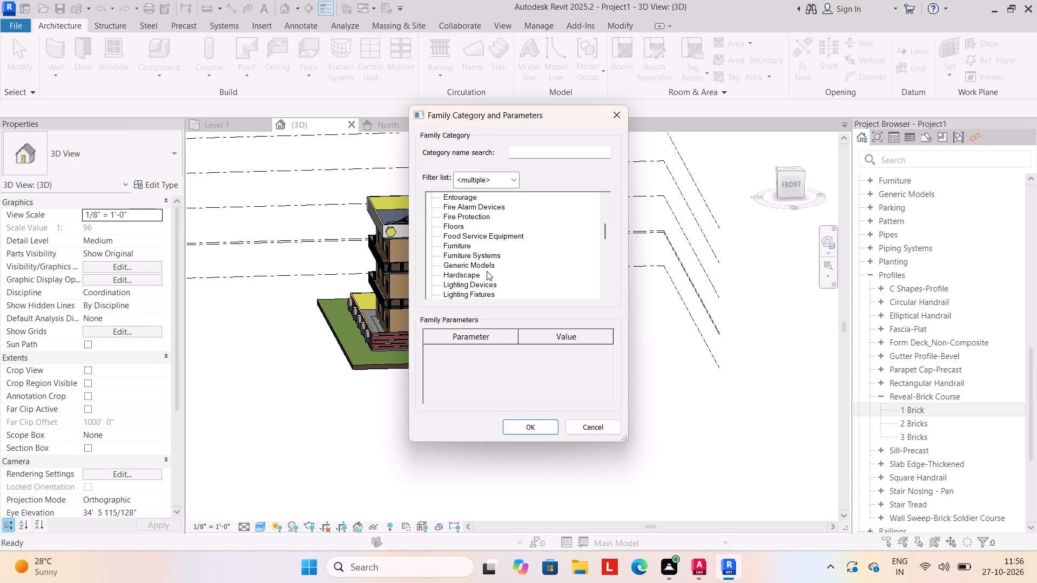
pyautogui.click(488, 254)
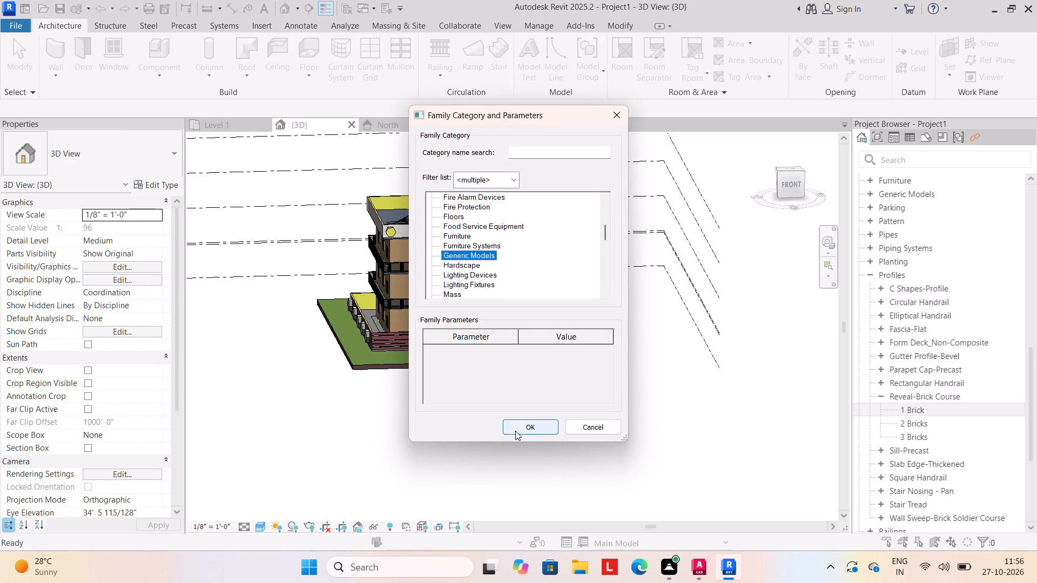
pyautogui.click(515, 431)
pyautogui.click(529, 299)
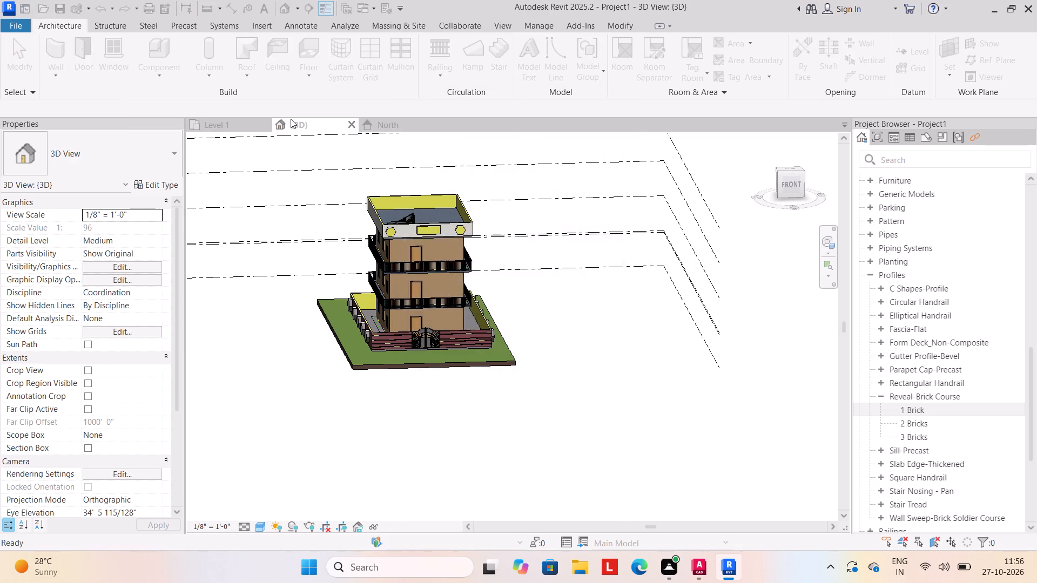
# Extrude a full-width rectangular strip along the toposolid's front edge, sketched on its top face as the work plane, outside the gate.
pyautogui.click(113, 65)
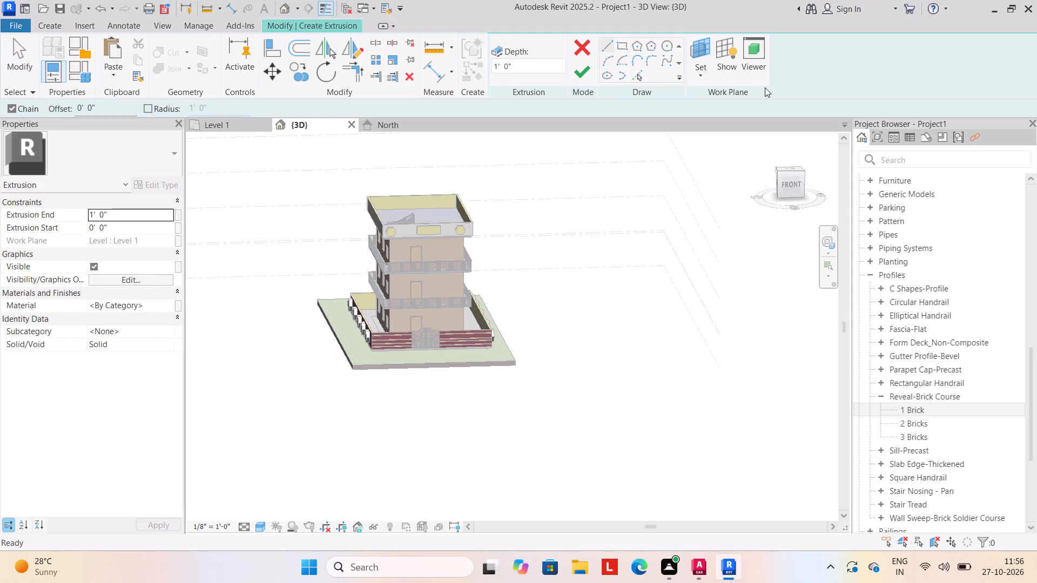
pyautogui.click(702, 79)
pyautogui.click(742, 131)
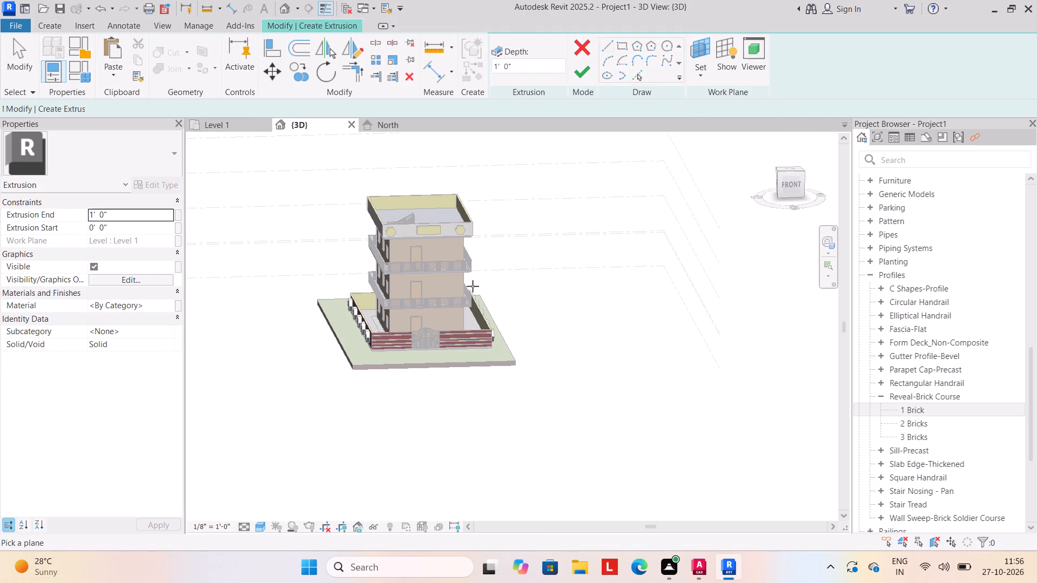
pyautogui.click(618, 72)
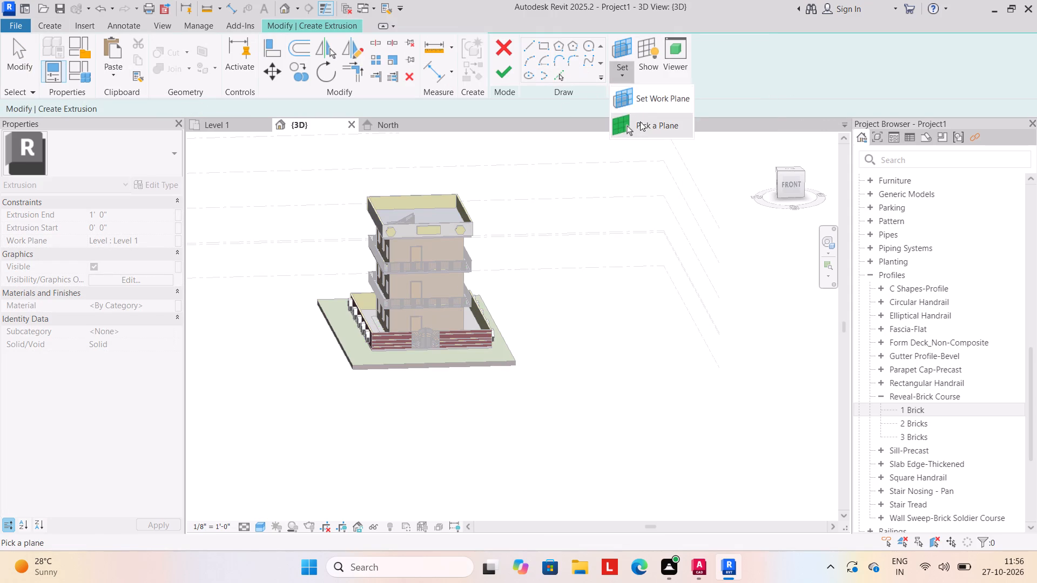
pyautogui.click(639, 123)
pyautogui.click(515, 349)
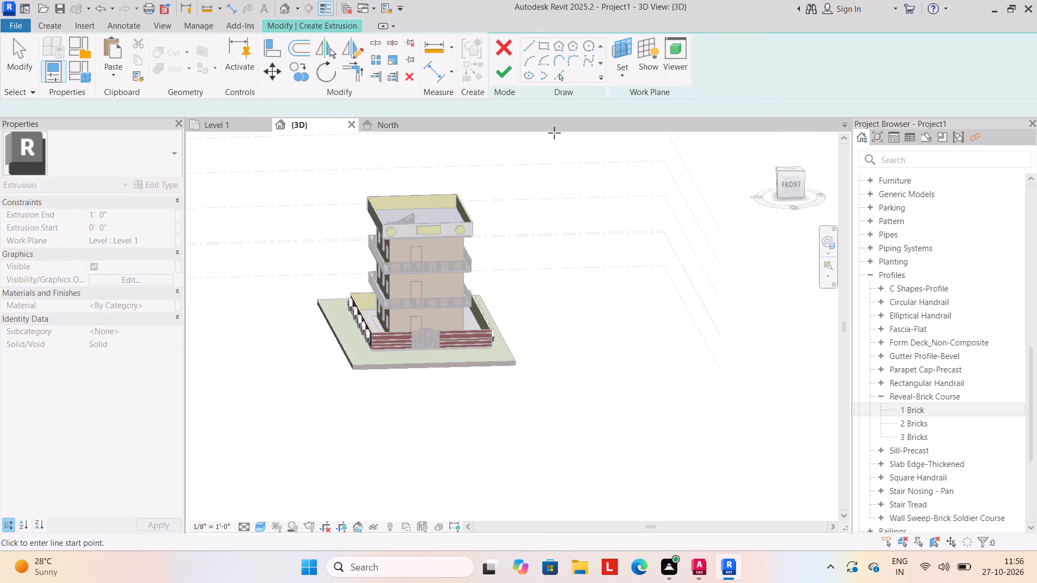
pyautogui.click(612, 41)
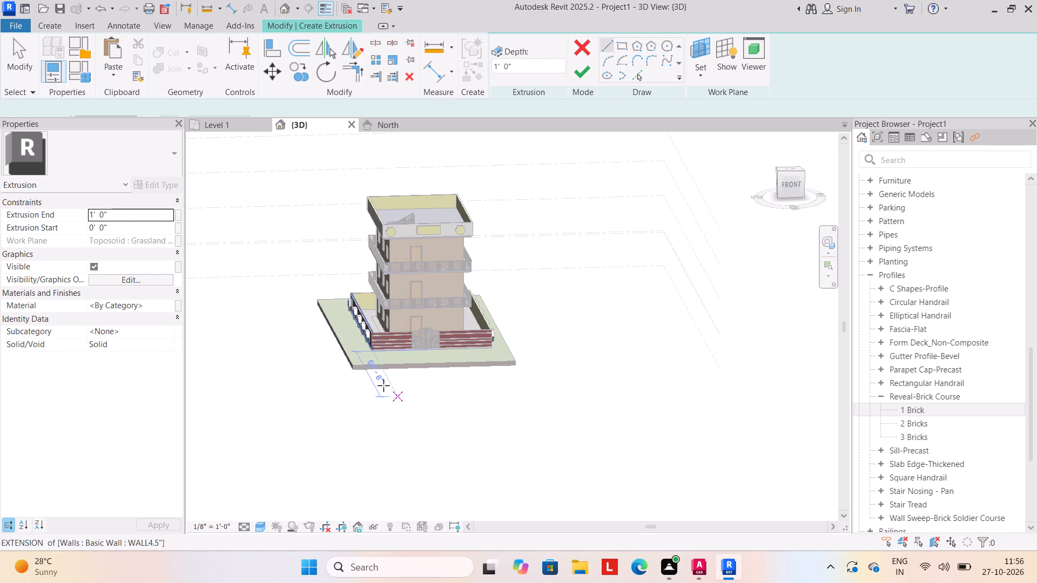
pyautogui.scroll(7, 379, 378)
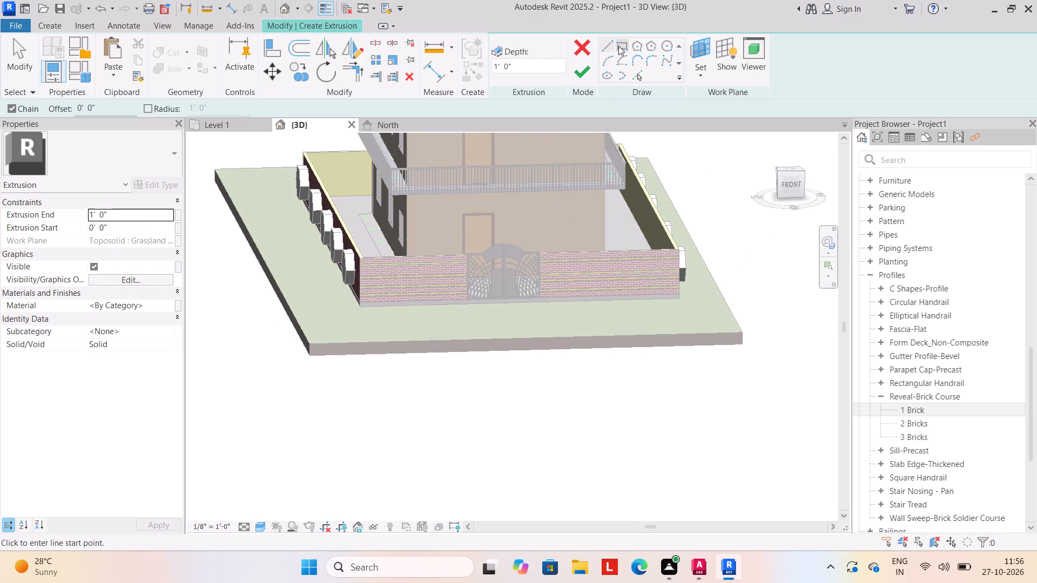
pyautogui.click(618, 46)
pyautogui.moveTo(311, 342); pyautogui.dragTo(322, 337)
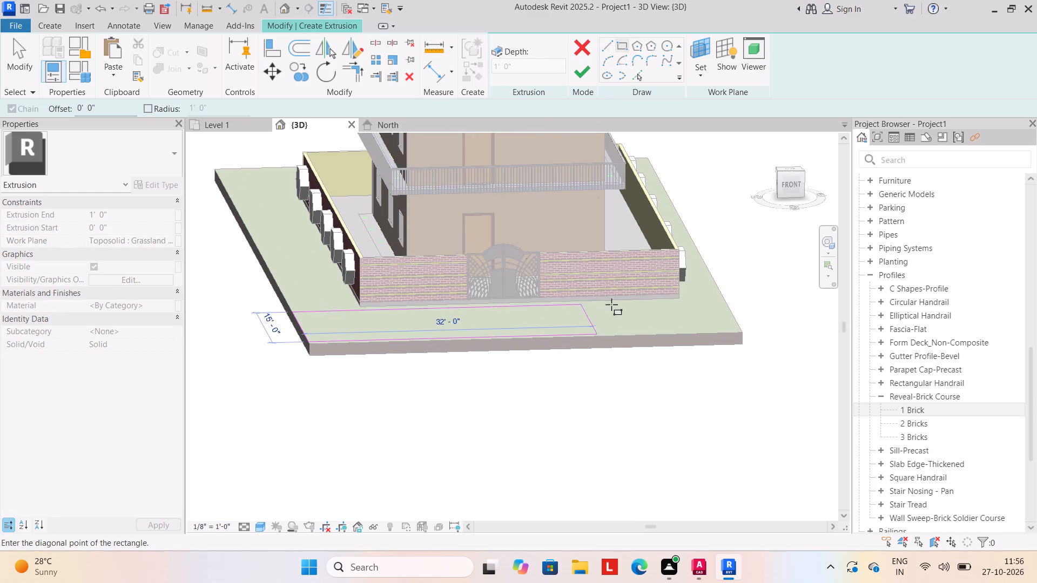
pyautogui.click(731, 309)
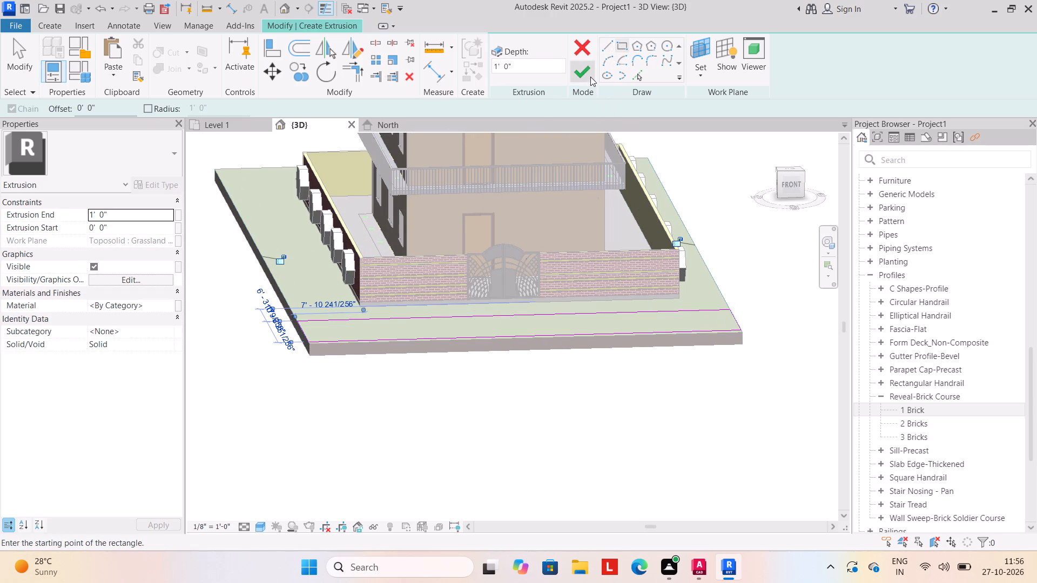
pyautogui.click(590, 77)
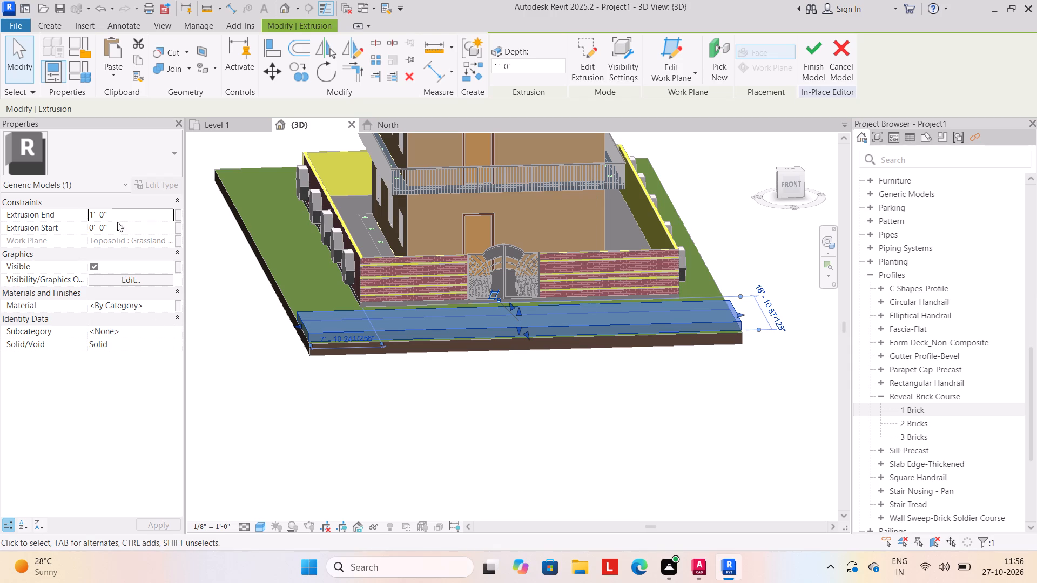
# Set the strip's extrusion end to 6" and finish the in-place model.
pyautogui.click(128, 218)
pyautogui.write('6"')
pyautogui.press('Return')
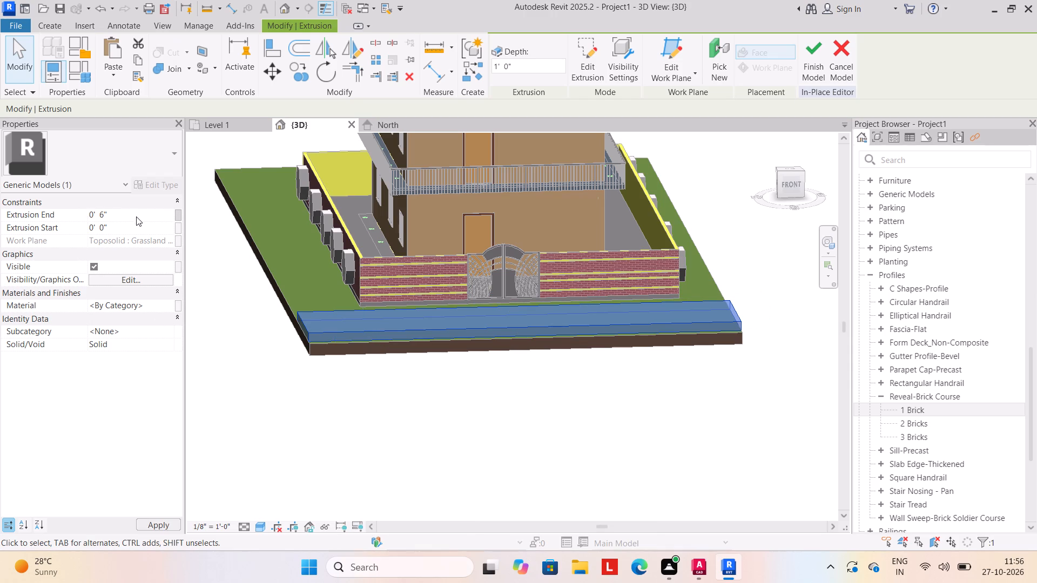
pyautogui.click(383, 386)
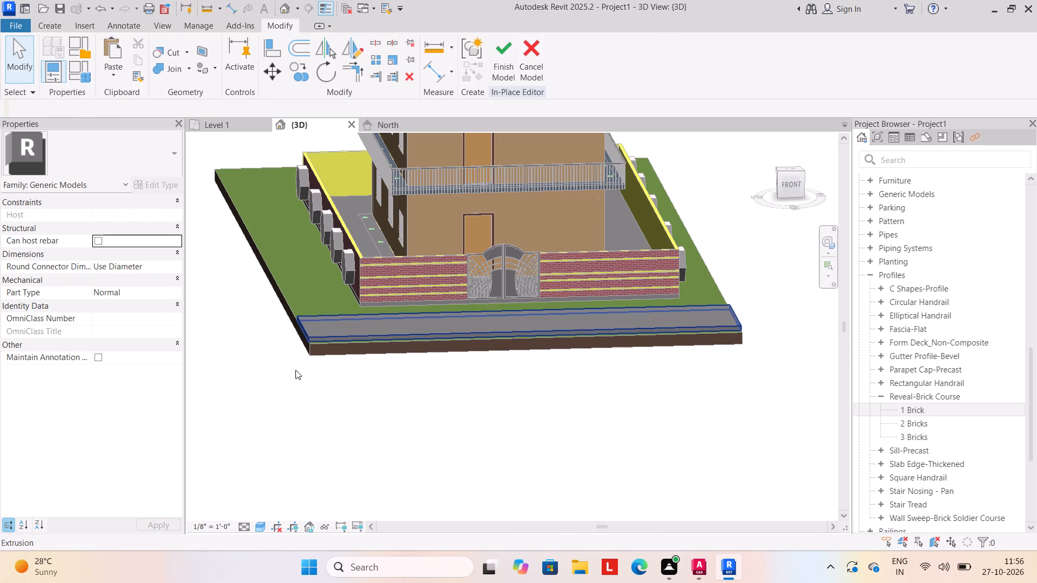
pyautogui.click(509, 45)
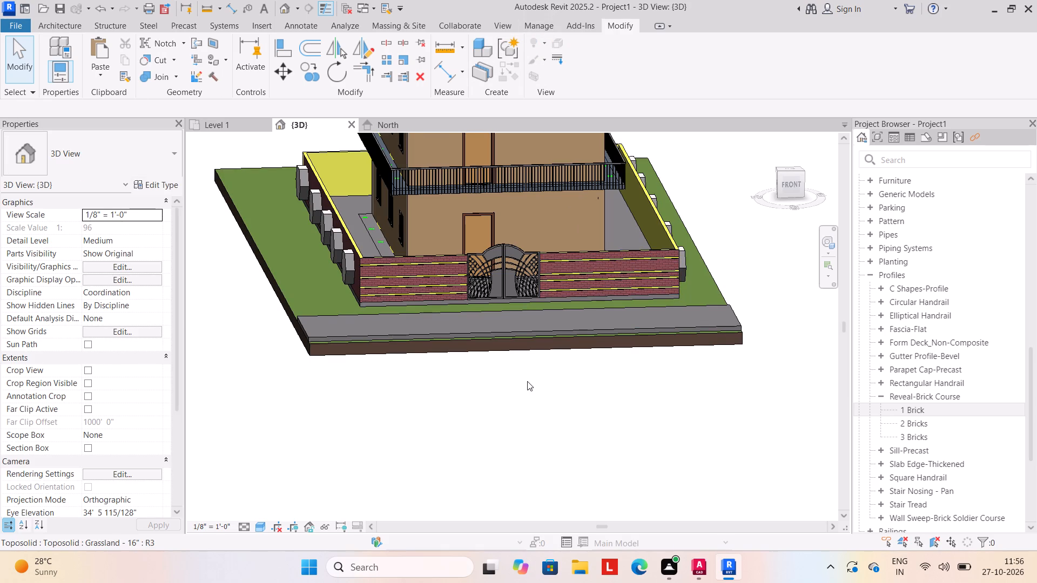
# Examine the new front strip, balconies, side walls and roof parapet of the house from several angles.
pyautogui.keyDown('shift'); pyautogui.moveTo(525, 381); pyautogui.dragTo(461, 344, button='middle'); pyautogui.keyUp('shift')
pyautogui.keyDown('shift'); pyautogui.moveTo(437, 350); pyautogui.dragTo(475, 436, button='middle'); pyautogui.keyUp('shift')
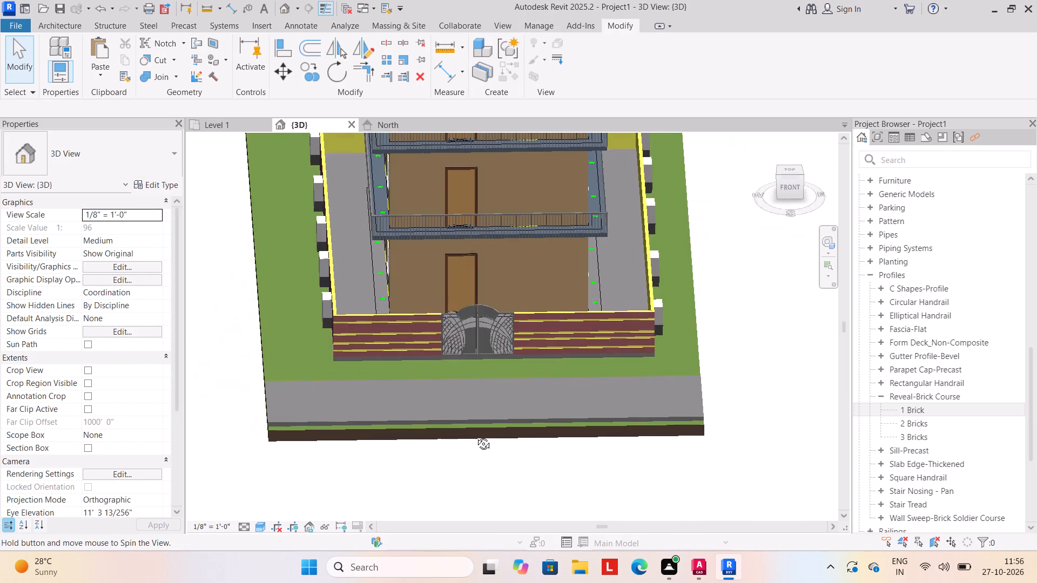
pyautogui.keyDown('shift'); pyautogui.moveTo(475, 436); pyautogui.dragTo(459, 439, button='middle'); pyautogui.keyUp('shift')
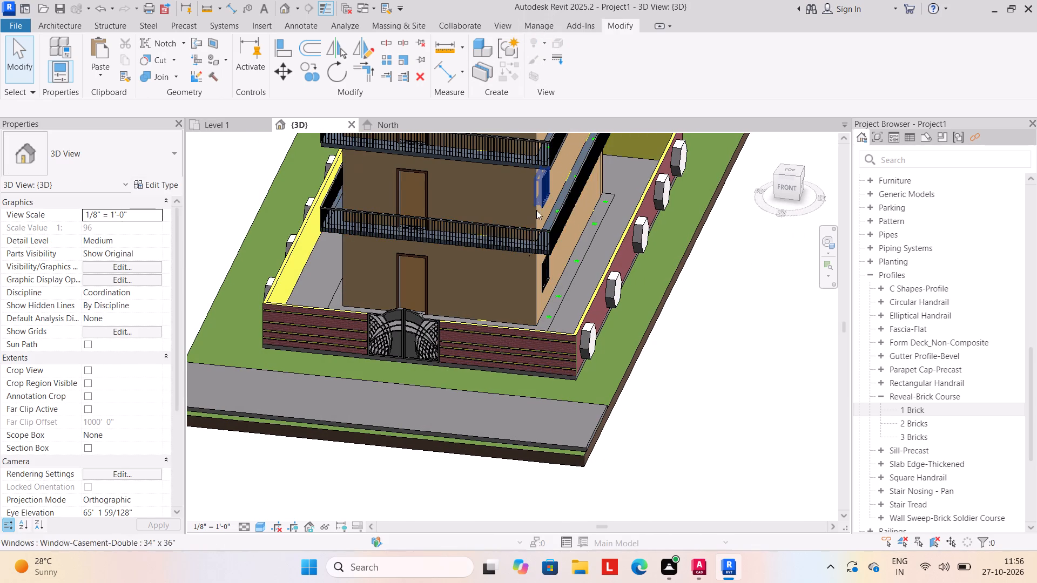
pyautogui.keyDown('shift'); pyautogui.moveTo(515, 273); pyautogui.dragTo(524, 259, button='middle'); pyautogui.keyUp('shift')
pyautogui.scroll(-2, 526, 254)
pyautogui.moveTo(530, 254); pyautogui.dragTo(571, 352, button='middle')
pyautogui.keyDown('shift'); pyautogui.scroll(2, 587, 339); pyautogui.keyUp('shift')
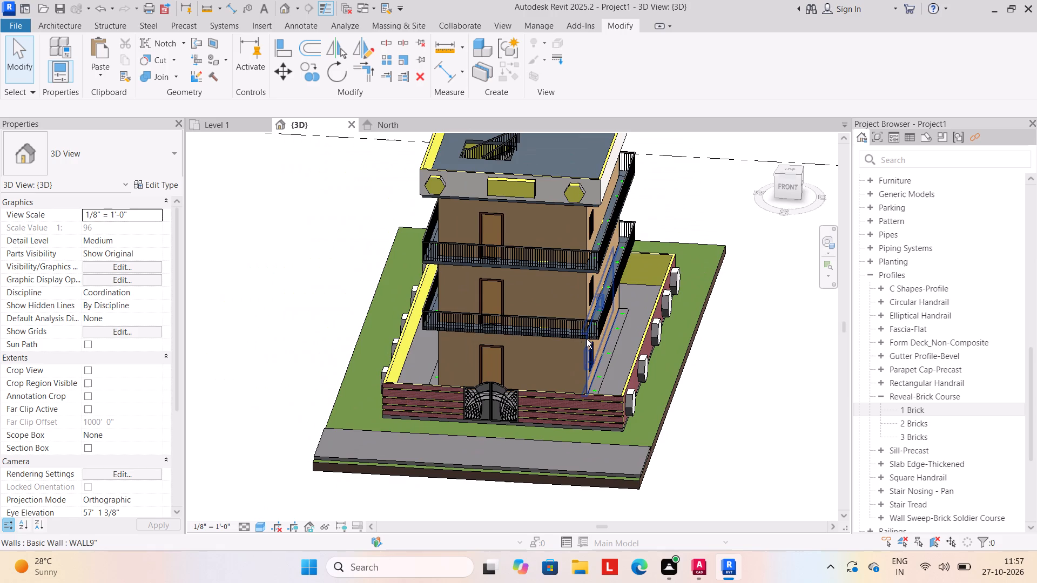
pyautogui.scroll(7, 603, 296)
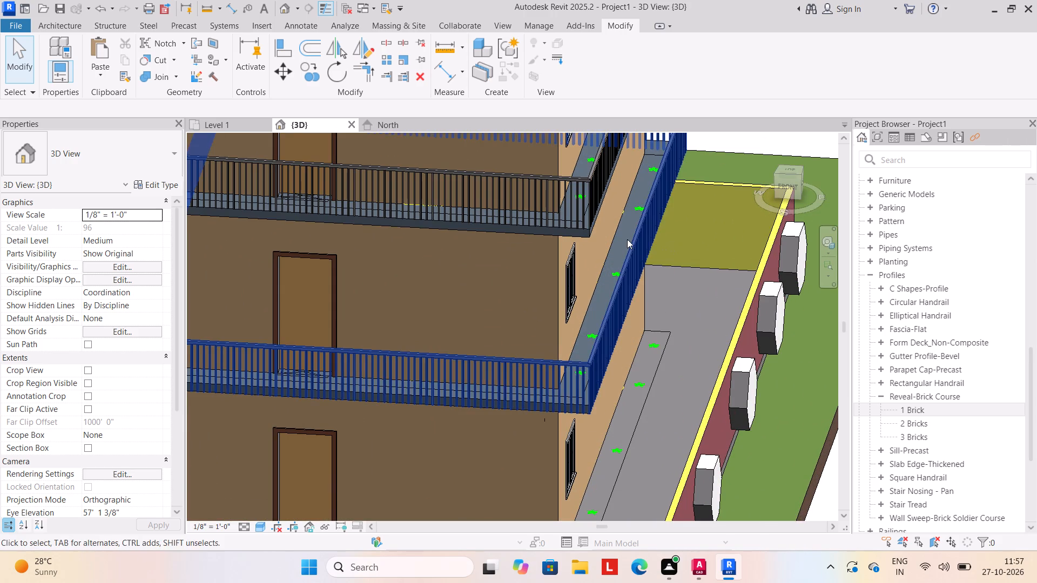
pyautogui.scroll(5, 644, 208)
pyautogui.keyDown('shift'); pyautogui.moveTo(616, 337); pyautogui.dragTo(675, 305, button='middle'); pyautogui.keyUp('shift')
pyautogui.keyDown('shift'); pyautogui.moveTo(701, 304); pyautogui.dragTo(629, 335, button='middle'); pyautogui.keyUp('shift')
pyautogui.scroll(1, 644, 328)
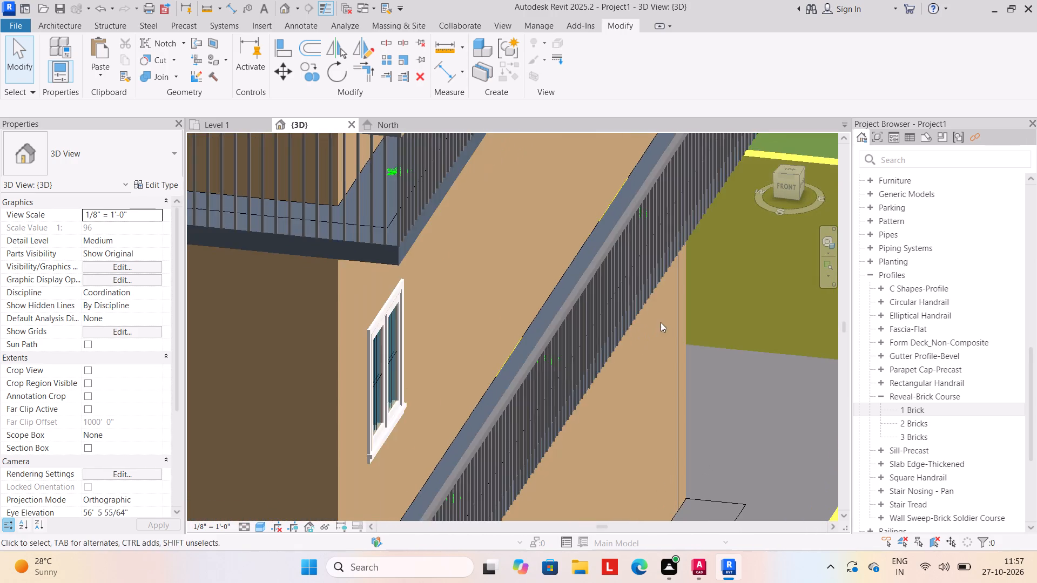
pyautogui.keyDown('shift'); pyautogui.moveTo(483, 391); pyautogui.dragTo(572, 365, button='middle'); pyautogui.keyUp('shift')
pyautogui.scroll(-9, 602, 351)
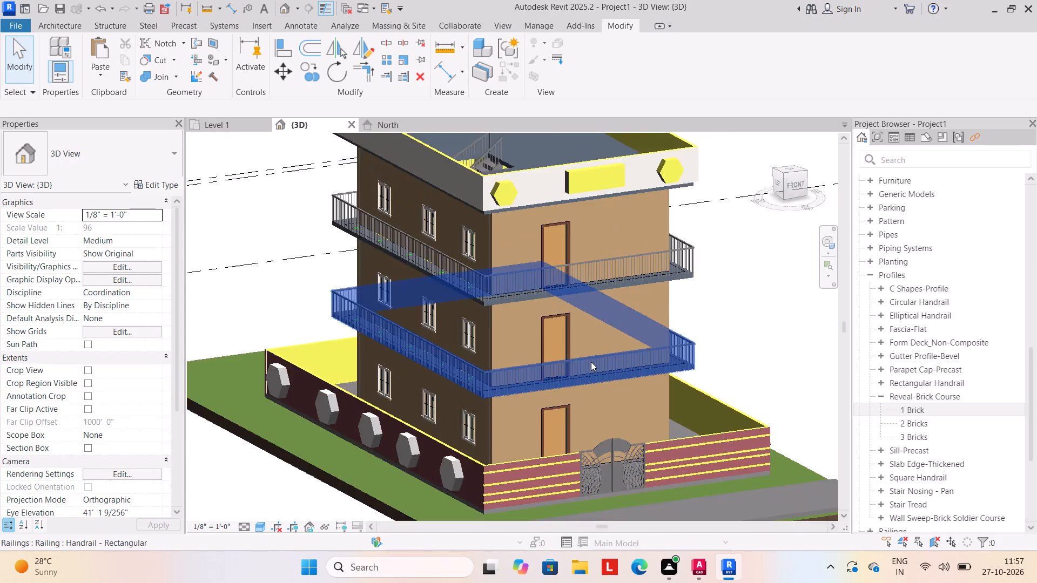
pyautogui.scroll(-4, 591, 362)
pyautogui.keyDown('shift'); pyautogui.moveTo(601, 378); pyautogui.dragTo(538, 349, button='middle'); pyautogui.keyUp('shift')
pyautogui.keyDown('shift'); pyautogui.scroll(1, 564, 351); pyautogui.keyUp('shift')
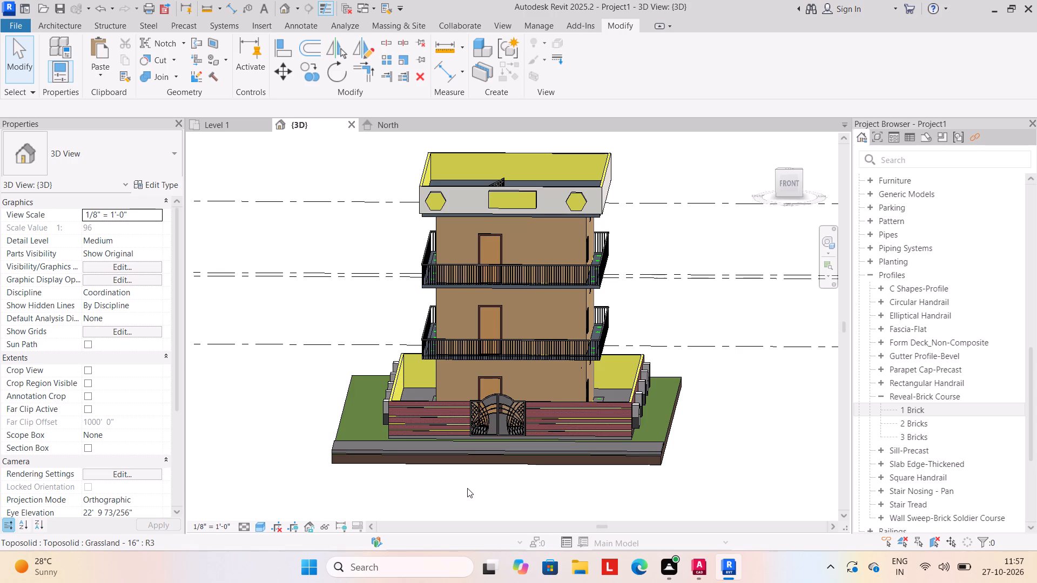
# Open the in-place model of the right boundary wall's hexagons for editing.
pyautogui.keyDown('shift'); pyautogui.moveTo(467, 488); pyautogui.dragTo(472, 467, button='middle'); pyautogui.keyUp('shift')
pyautogui.keyDown('shift'); pyautogui.scroll(1, 506, 469); pyautogui.keyUp('shift')
pyautogui.keyDown('shift'); pyautogui.moveTo(497, 472); pyautogui.dragTo(327, 485, button='middle'); pyautogui.keyUp('shift')
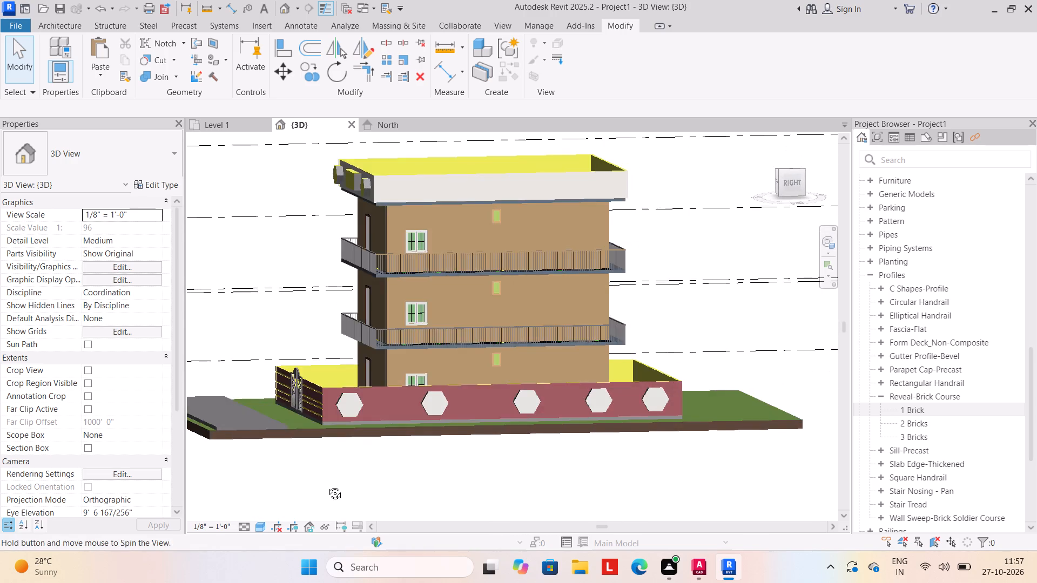
pyautogui.keyDown('shift'); pyautogui.moveTo(327, 485); pyautogui.dragTo(328, 485, button='middle'); pyautogui.keyUp('shift')
pyautogui.keyDown('shift'); pyautogui.moveTo(443, 480); pyautogui.dragTo(434, 497, button='middle'); pyautogui.keyUp('shift')
pyautogui.click(426, 413)
pyautogui.click(433, 408)
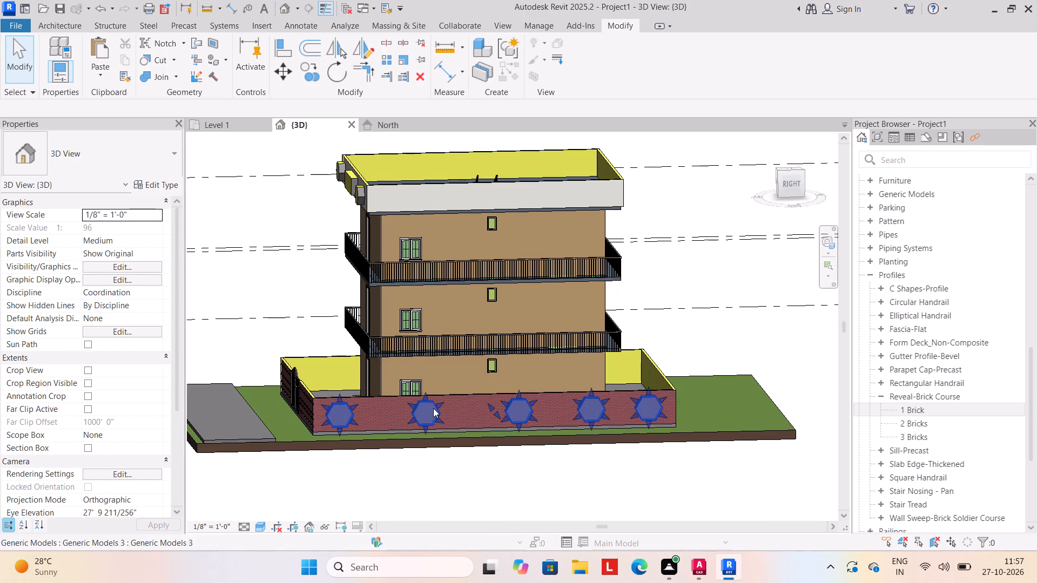
pyautogui.click(588, 70)
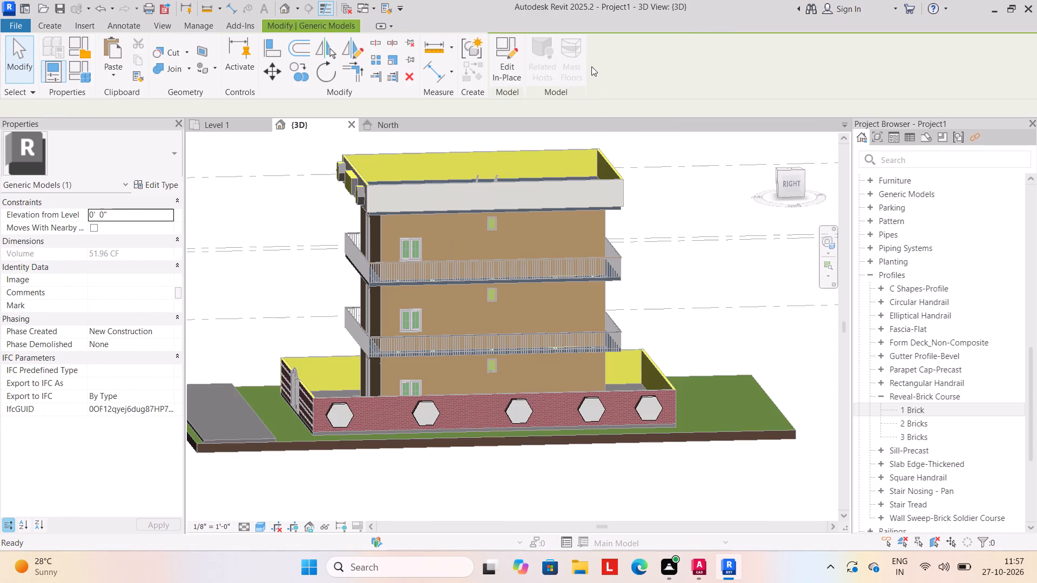
# Paint the upper front sloping side face of the right wall's hexagon nearest the gate end with Clad - White.
pyautogui.click(212, 66)
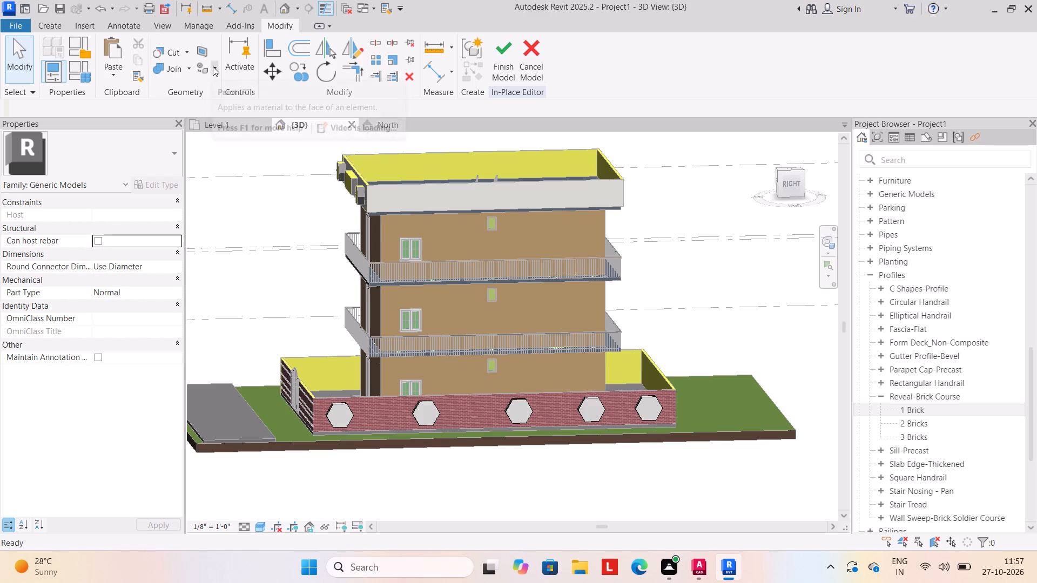
pyautogui.click(216, 86)
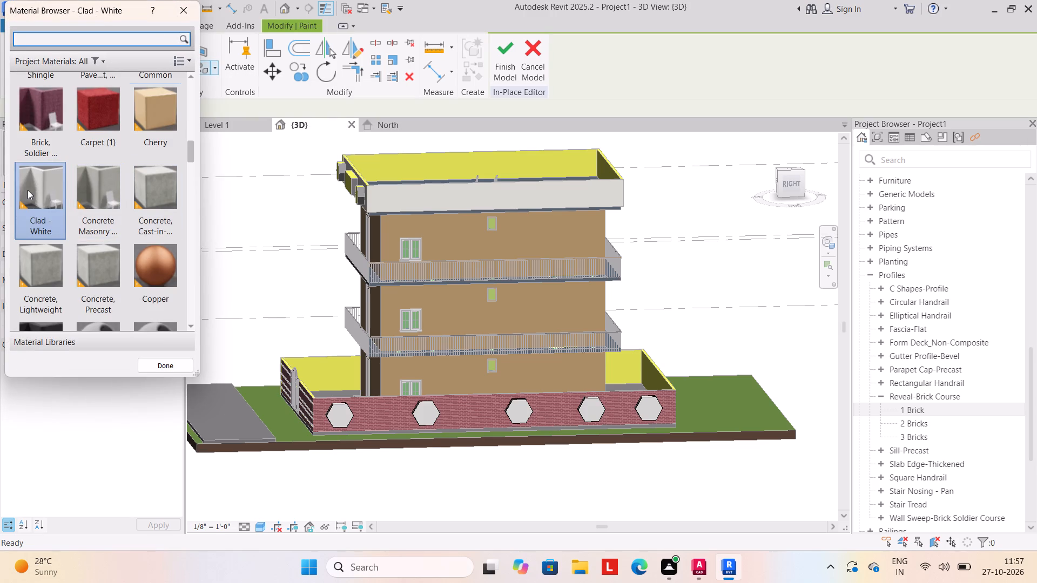
pyautogui.click(30, 184)
pyautogui.scroll(4, 337, 412)
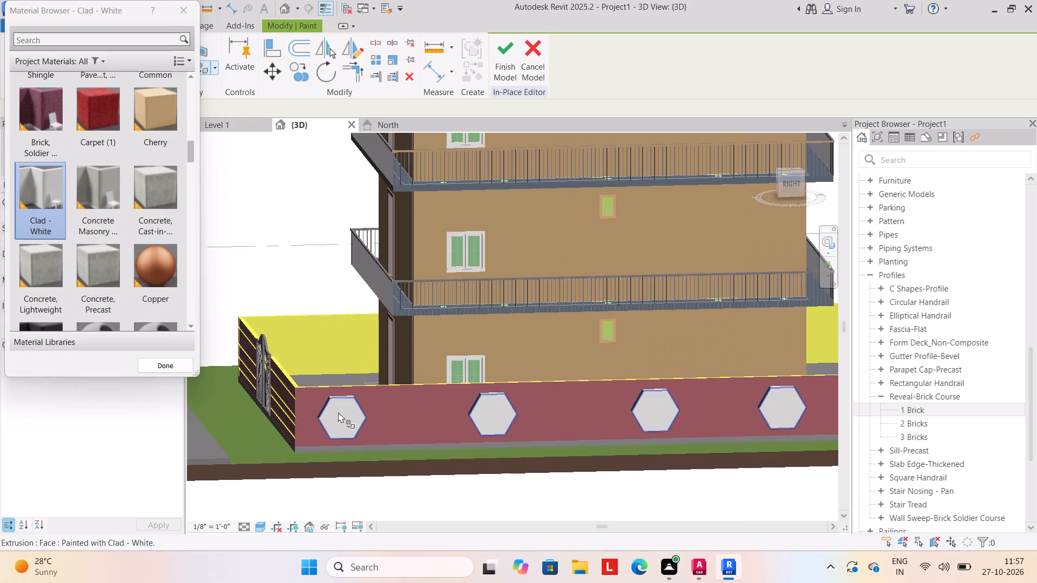
pyautogui.scroll(8, 341, 392)
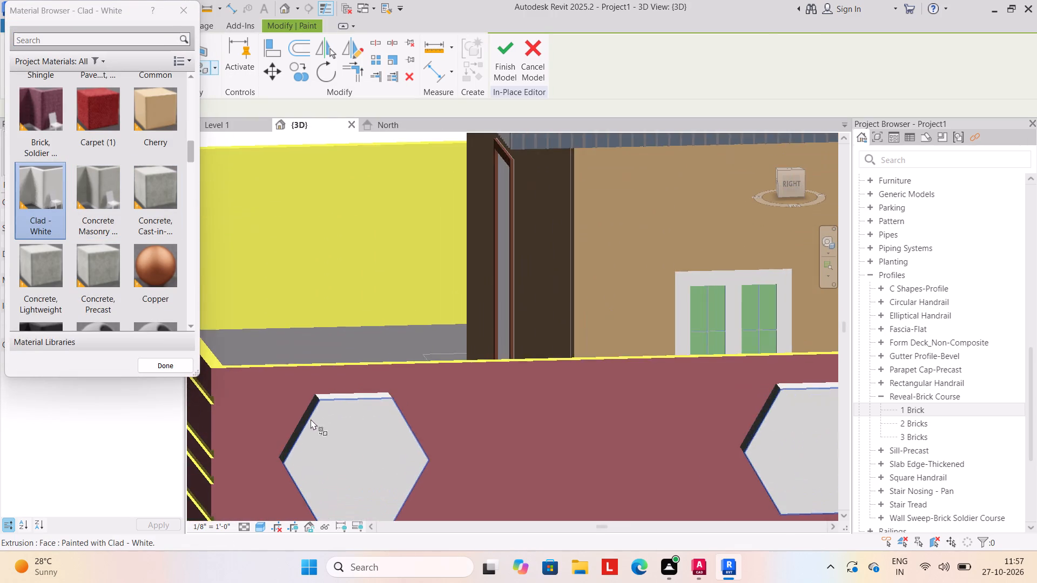
pyautogui.moveTo(351, 408); pyautogui.dragTo(409, 378, button='middle')
pyautogui.scroll(8, 352, 401)
pyautogui.click(365, 397)
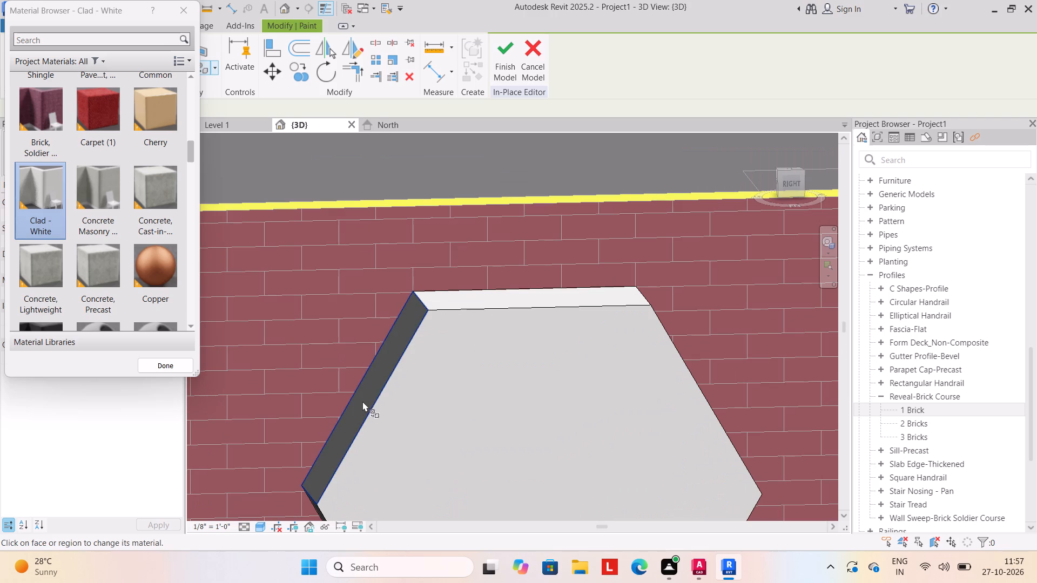
pyautogui.scroll(-11, 362, 401)
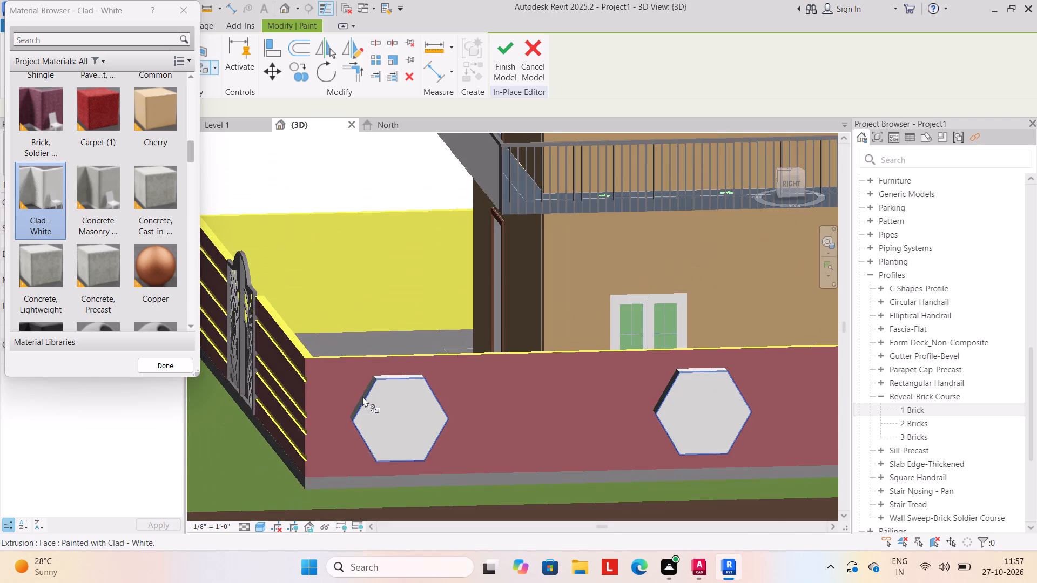
# Paint the upper front sloping side face of the right wall's second hexagon from the gate end with Clad - White.
pyautogui.scroll(-2, 362, 393)
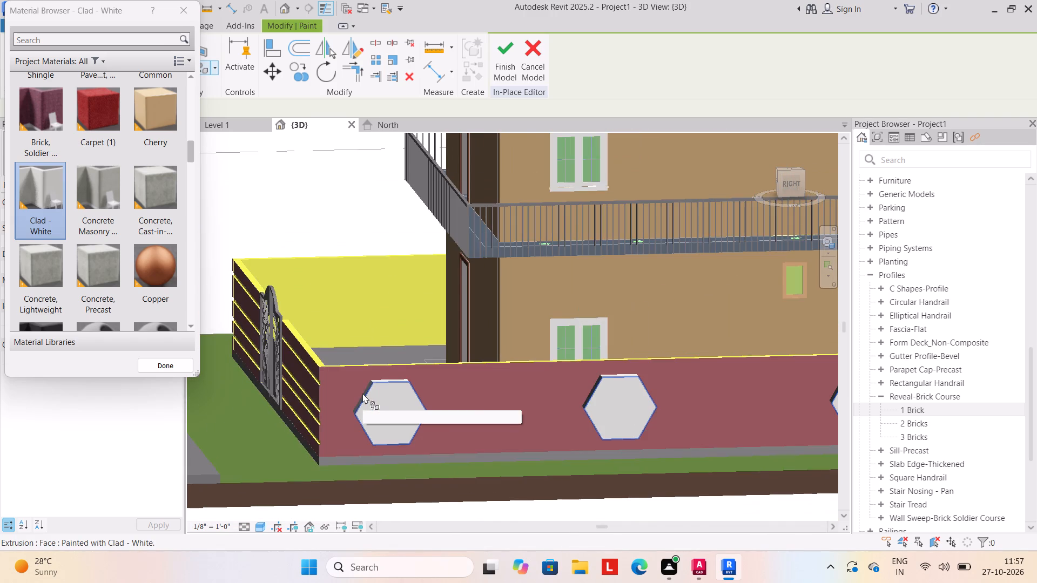
pyautogui.moveTo(361, 393); pyautogui.dragTo(313, 337, button='middle')
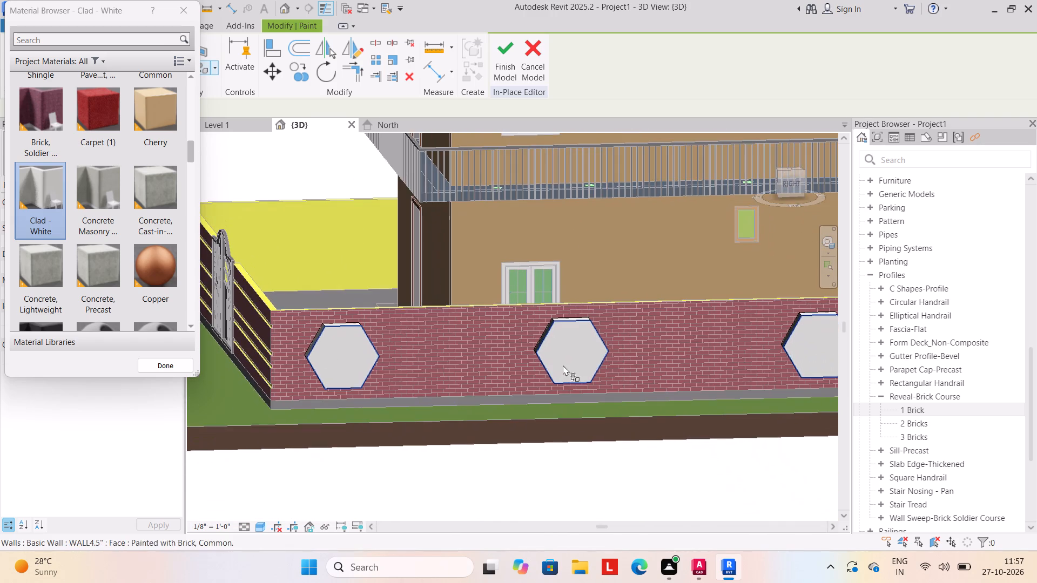
pyautogui.scroll(4, 563, 365)
pyautogui.scroll(9, 534, 320)
pyautogui.click(529, 313)
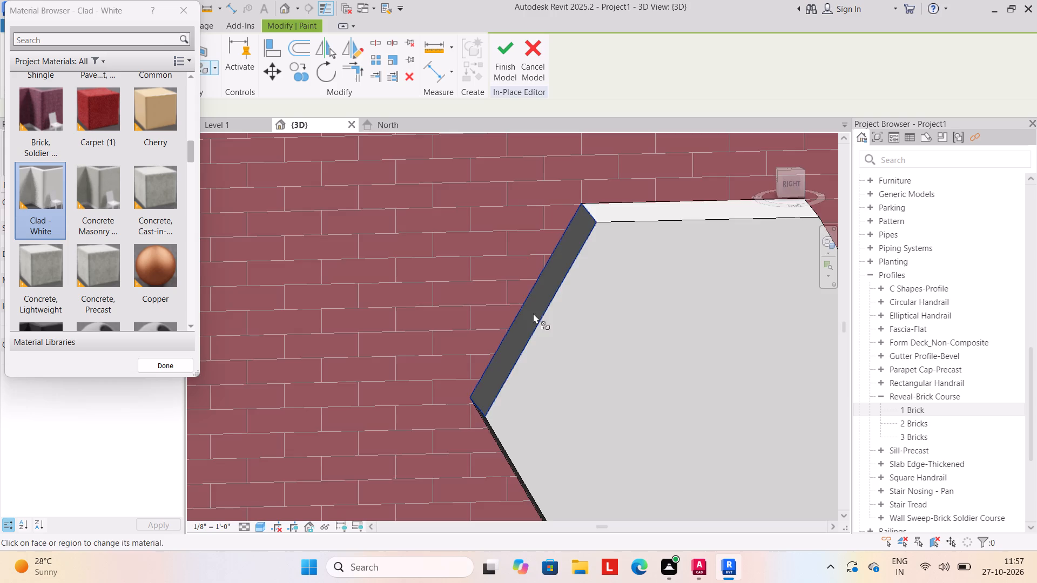
# Paint the upper front sloping side face of the right wall's middle hexagon with Clad - White.
pyautogui.scroll(-10, 534, 316)
pyautogui.scroll(1, 568, 329)
pyautogui.moveTo(537, 327); pyautogui.dragTo(432, 295, button='middle')
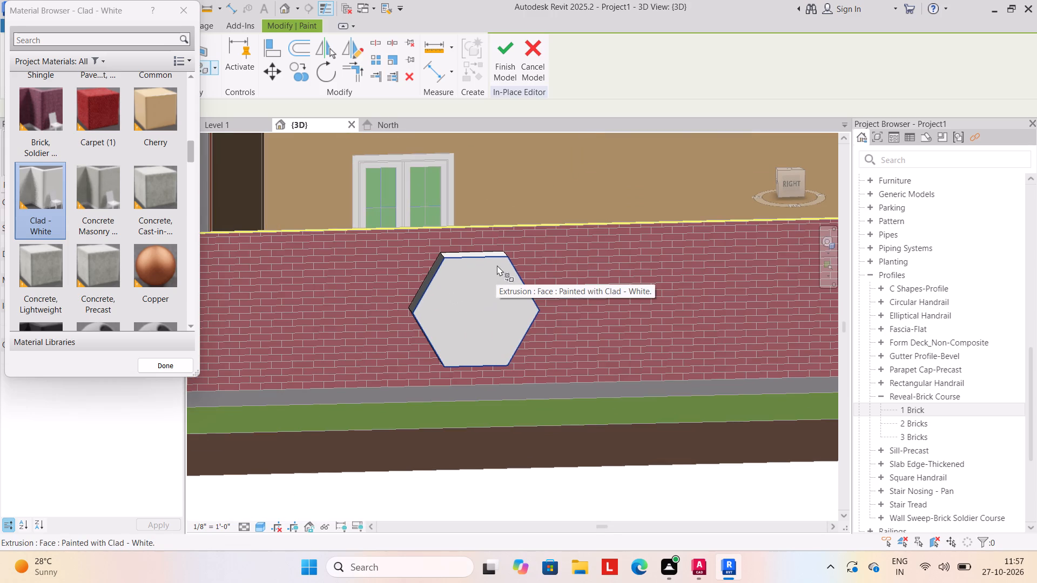
pyautogui.scroll(-3, 491, 282)
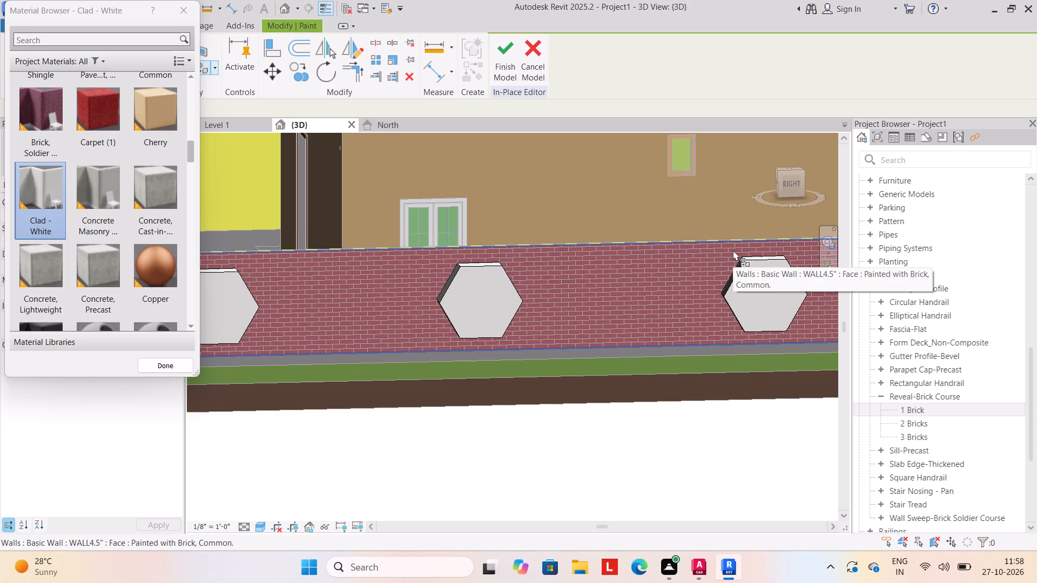
pyautogui.scroll(7, 746, 266)
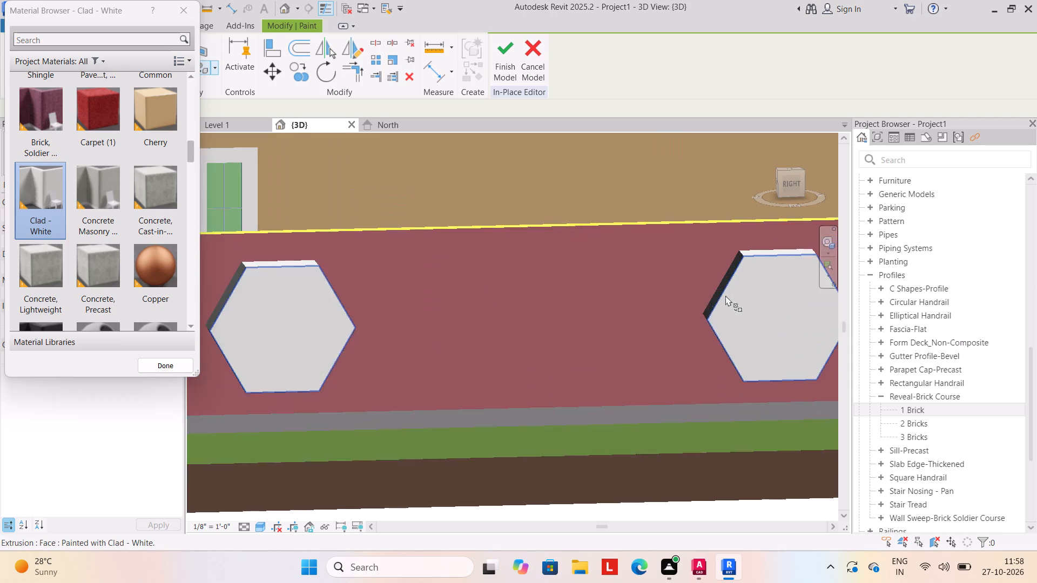
pyautogui.scroll(9, 725, 295)
pyautogui.click(677, 274)
# Paint the upper front sloping side face of the right wall's fourth hexagon from the gate end with Clad - White.
pyautogui.scroll(-5, 682, 277)
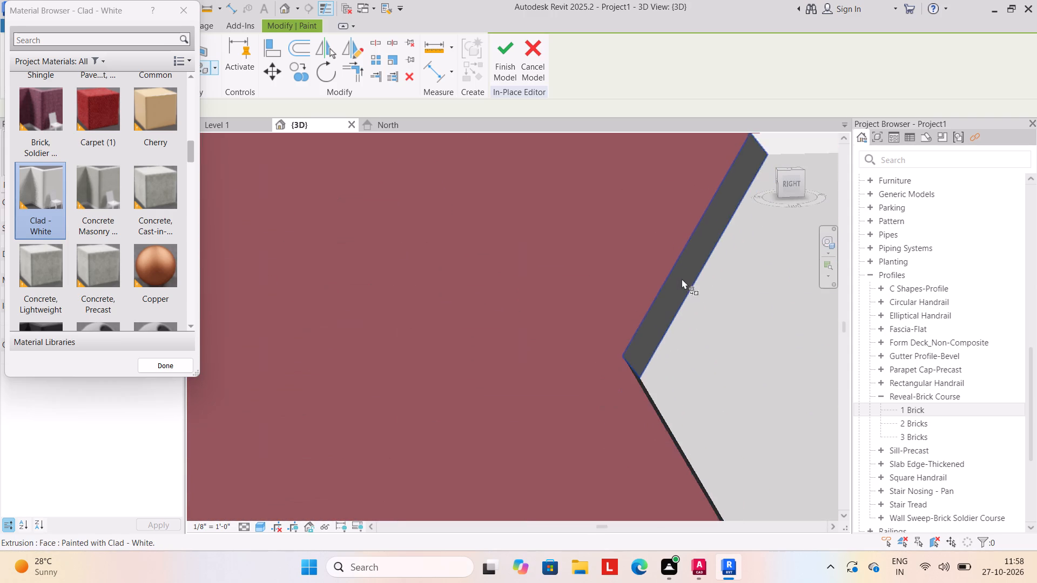
pyautogui.scroll(-5, 682, 280)
pyautogui.moveTo(701, 280); pyautogui.dragTo(530, 256, button='middle')
pyautogui.scroll(8, 691, 238)
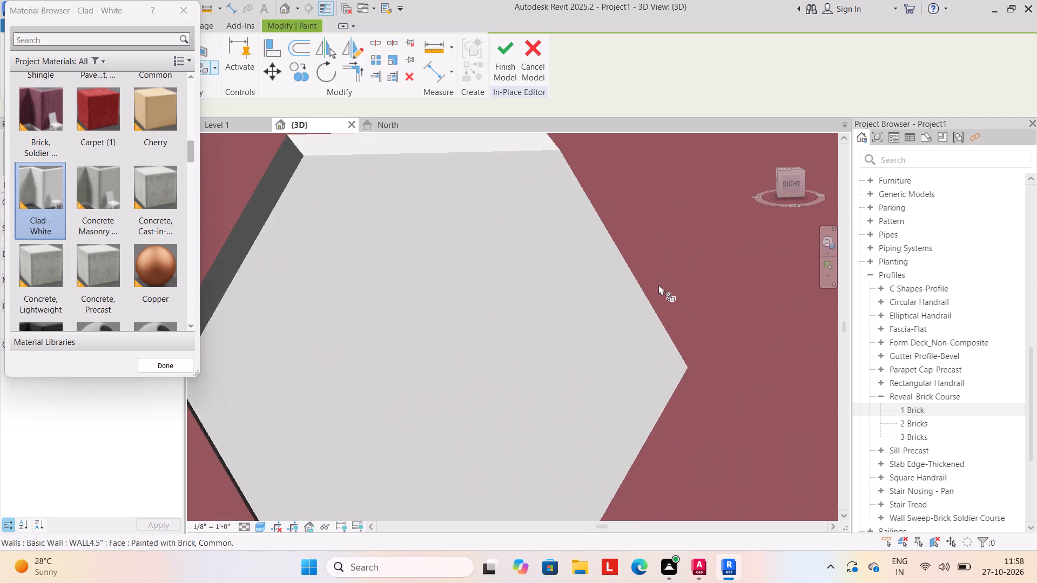
pyautogui.scroll(8, 658, 284)
pyautogui.scroll(-13, 628, 313)
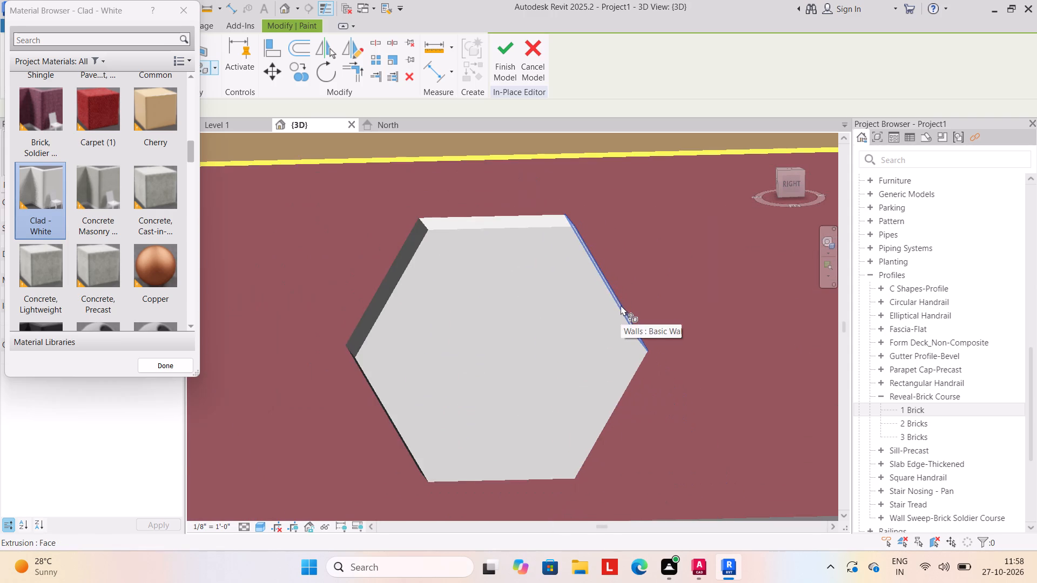
pyautogui.scroll(-9, 625, 301)
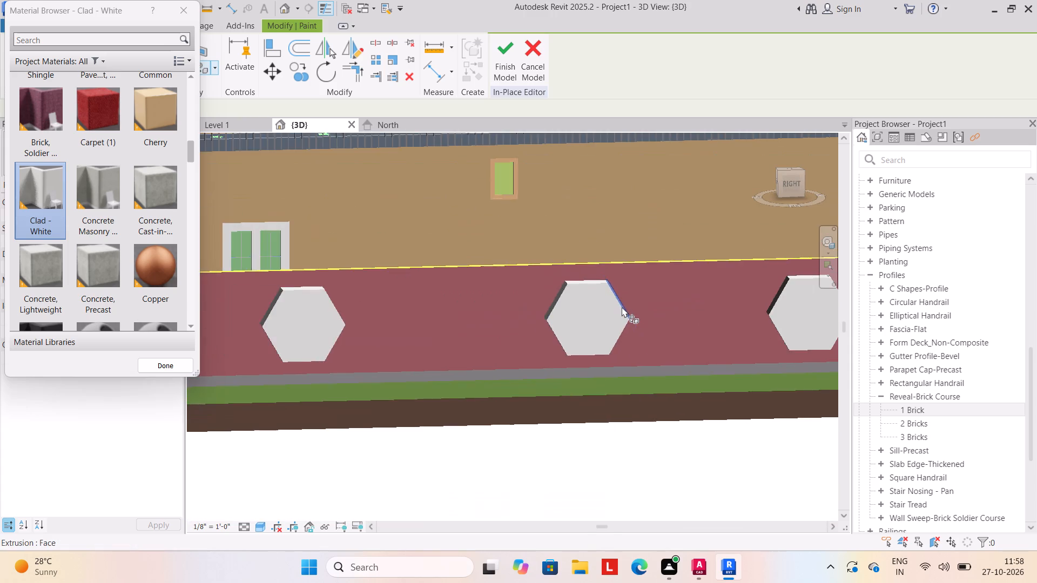
pyautogui.moveTo(614, 304); pyautogui.dragTo(480, 296, button='middle')
pyautogui.scroll(4, 679, 274)
pyautogui.click(623, 293)
pyautogui.scroll(5, 621, 293)
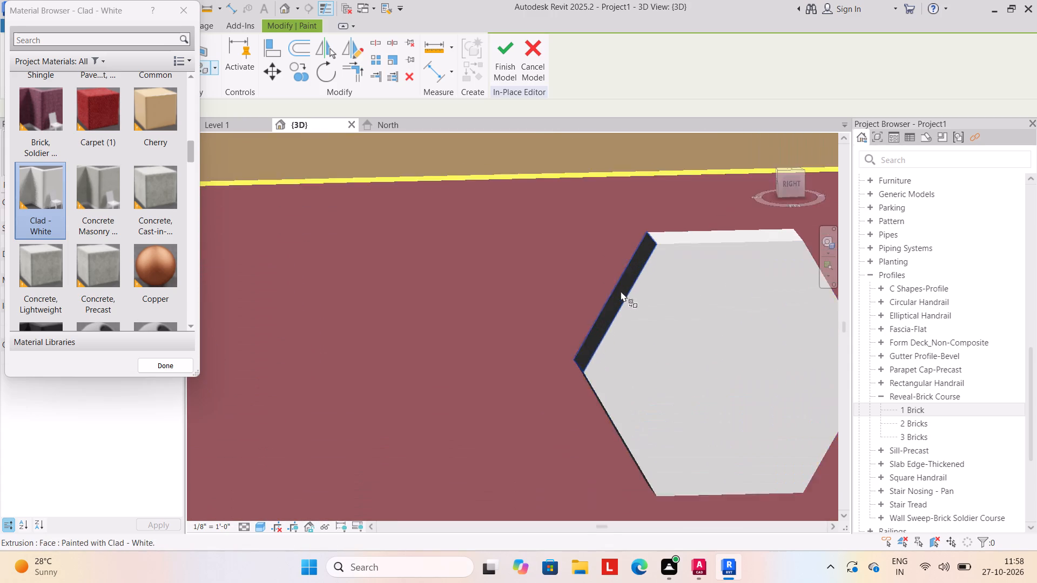
pyautogui.scroll(6, 621, 291)
pyautogui.click(622, 293)
# Paint the upper front sloping side face of the right wall's rearmost hexagon with Clad - White.
pyautogui.scroll(-15, 622, 289)
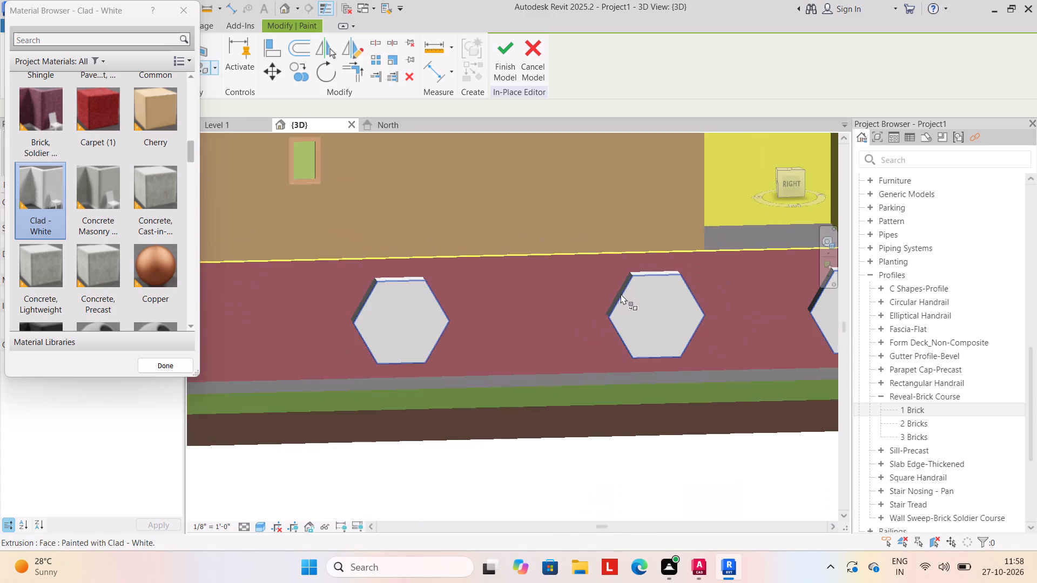
pyautogui.scroll(-2, 621, 294)
pyautogui.scroll(1, 763, 306)
pyautogui.moveTo(763, 306); pyautogui.dragTo(732, 311, button='middle')
pyautogui.scroll(3, 730, 310)
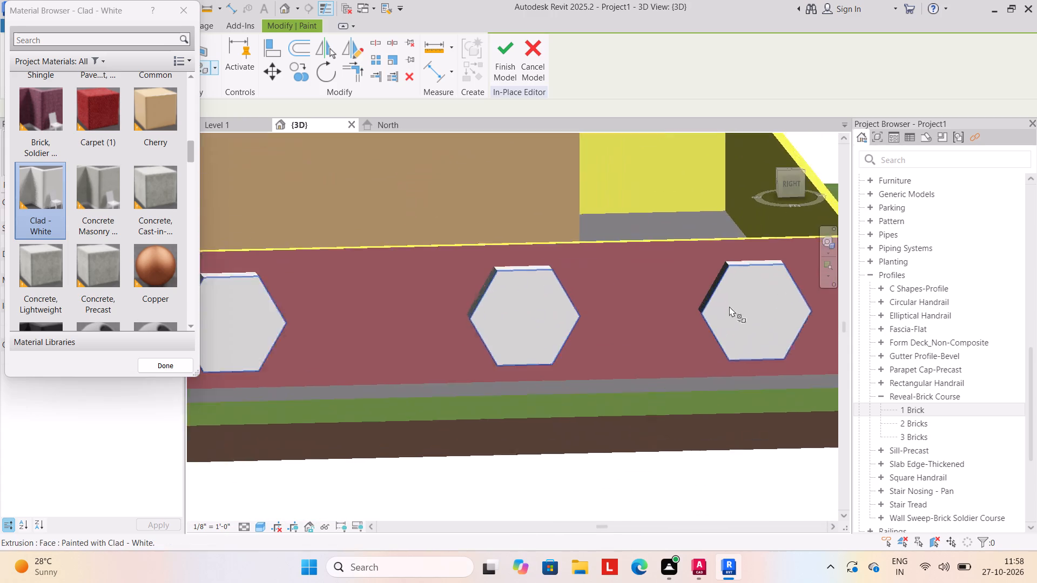
pyautogui.scroll(17, 729, 306)
pyautogui.click(671, 274)
# Paint the lower rear sloping side faces of all five hexagons on the right wall with Clad - White.
pyautogui.scroll(-10, 668, 284)
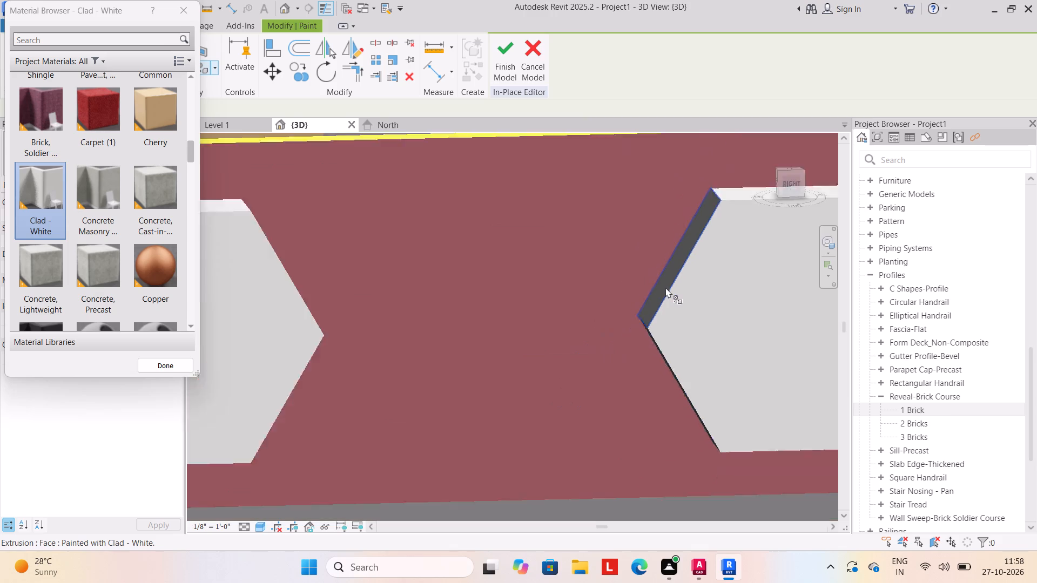
pyautogui.scroll(-15, 665, 287)
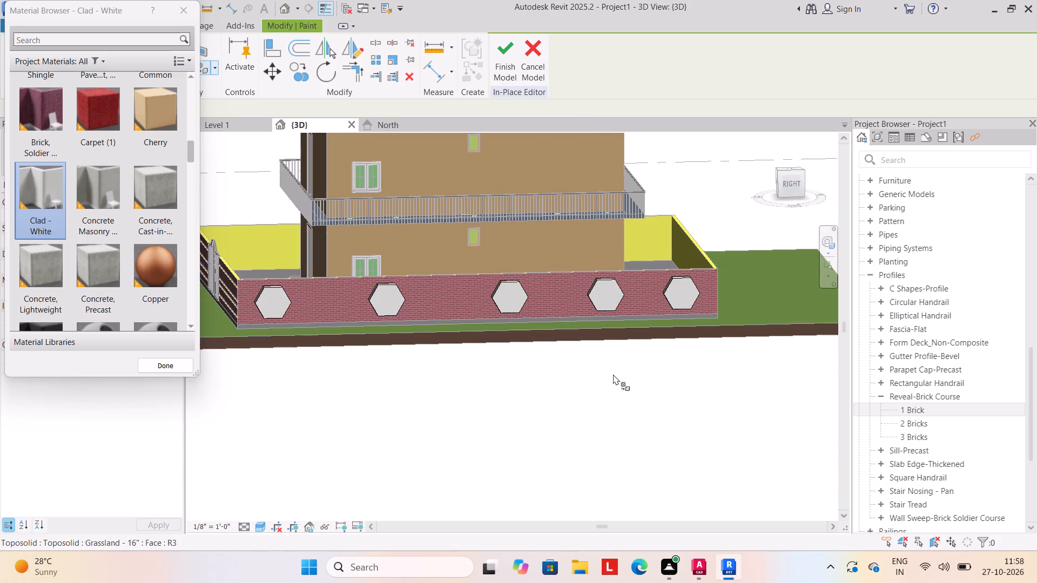
pyautogui.keyDown('shift'); pyautogui.moveTo(611, 374); pyautogui.dragTo(409, 361, button='middle'); pyautogui.keyUp('shift')
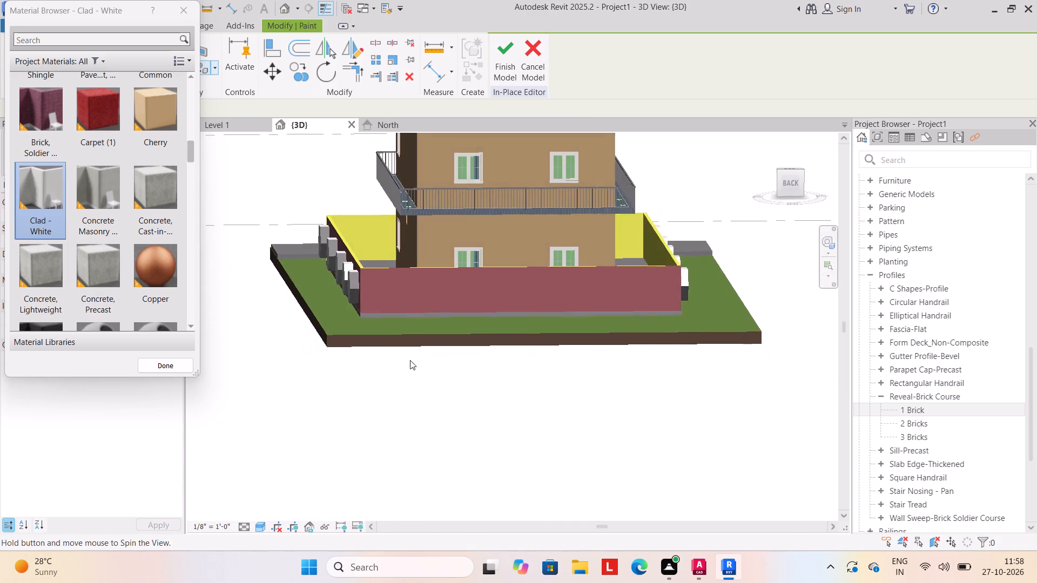
pyautogui.scroll(11, 361, 294)
pyautogui.click(345, 301)
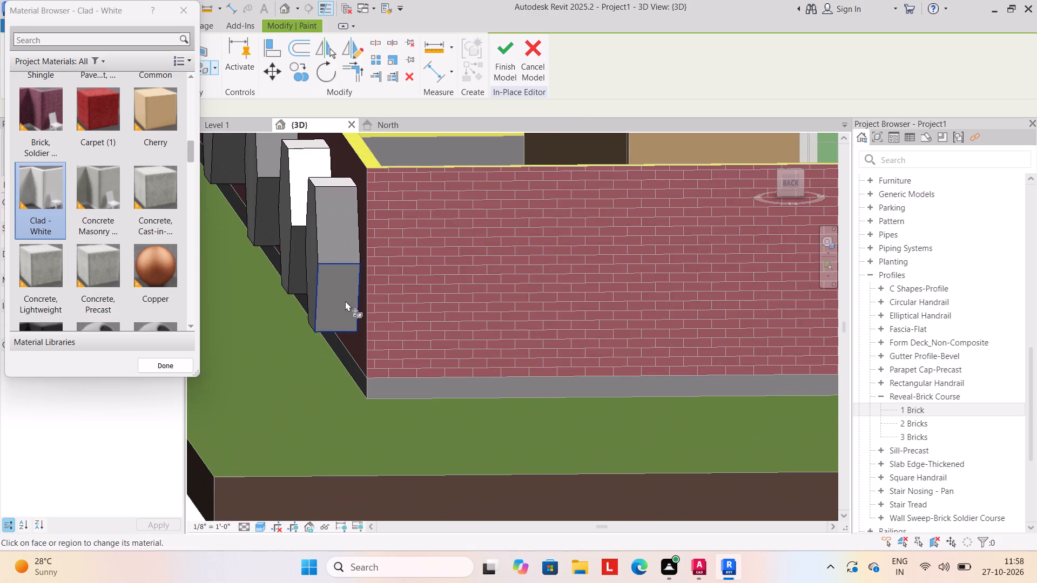
pyautogui.moveTo(333, 300); pyautogui.dragTo(440, 305, button='middle')
pyautogui.click(400, 279)
pyautogui.click(402, 277)
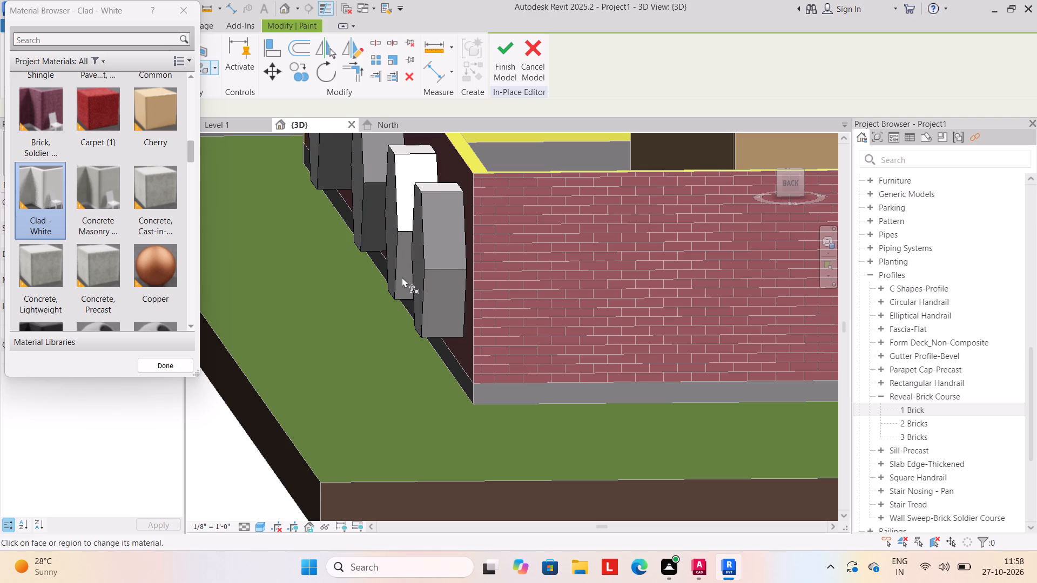
pyautogui.click(372, 222)
pyautogui.moveTo(368, 228); pyautogui.dragTo(462, 280, button='middle')
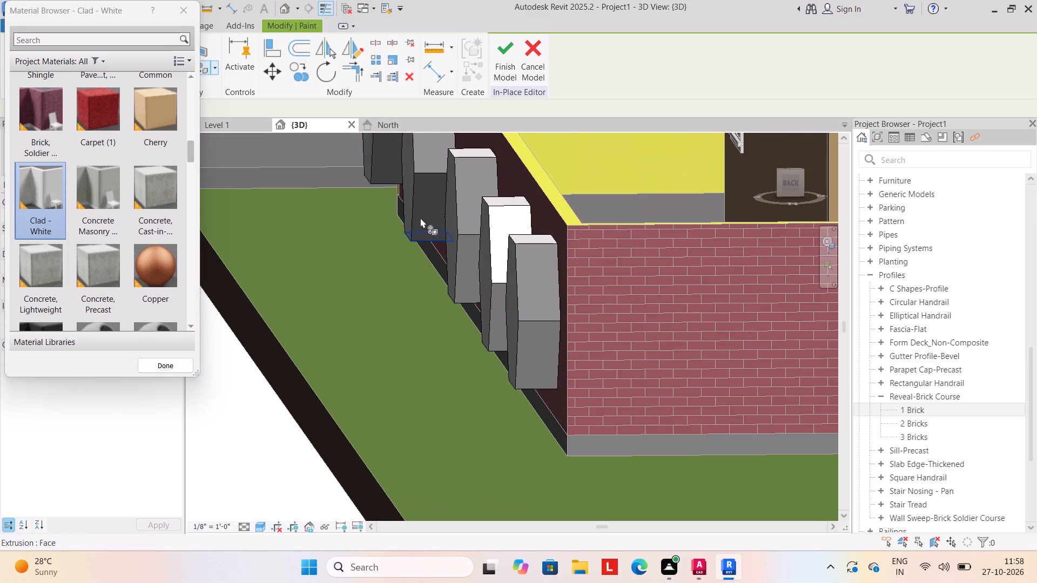
pyautogui.click(420, 218)
pyautogui.moveTo(421, 227); pyautogui.dragTo(480, 316, button='middle')
pyautogui.click(443, 245)
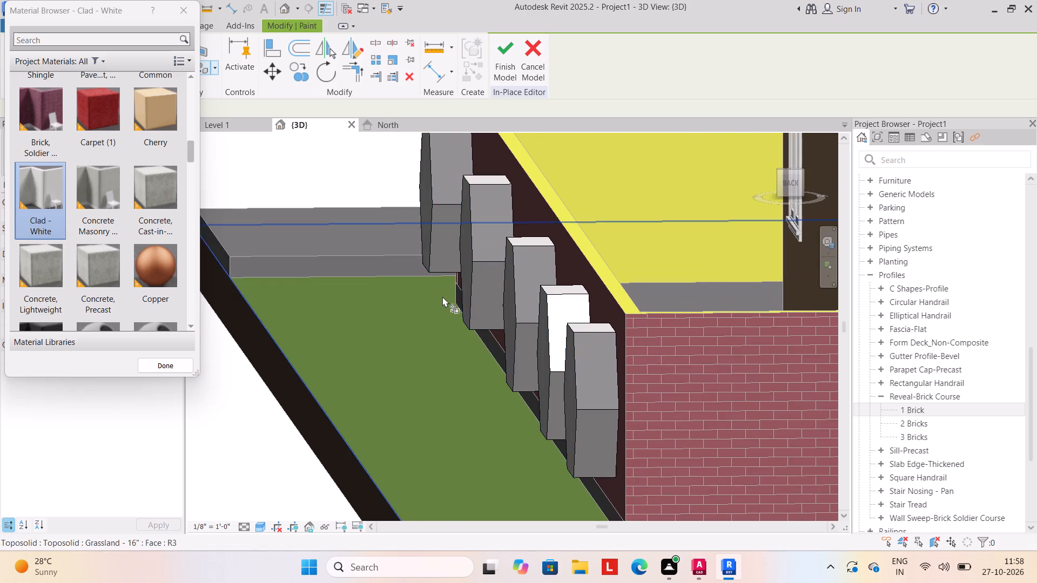
# Paint the lower front sloping side faces of the two right-wall hexagons nearest the gate end with Clad - White.
pyautogui.scroll(-2, 445, 300)
pyautogui.keyDown('shift'); pyautogui.moveTo(433, 372); pyautogui.dragTo(486, 374, button='middle'); pyautogui.keyUp('shift')
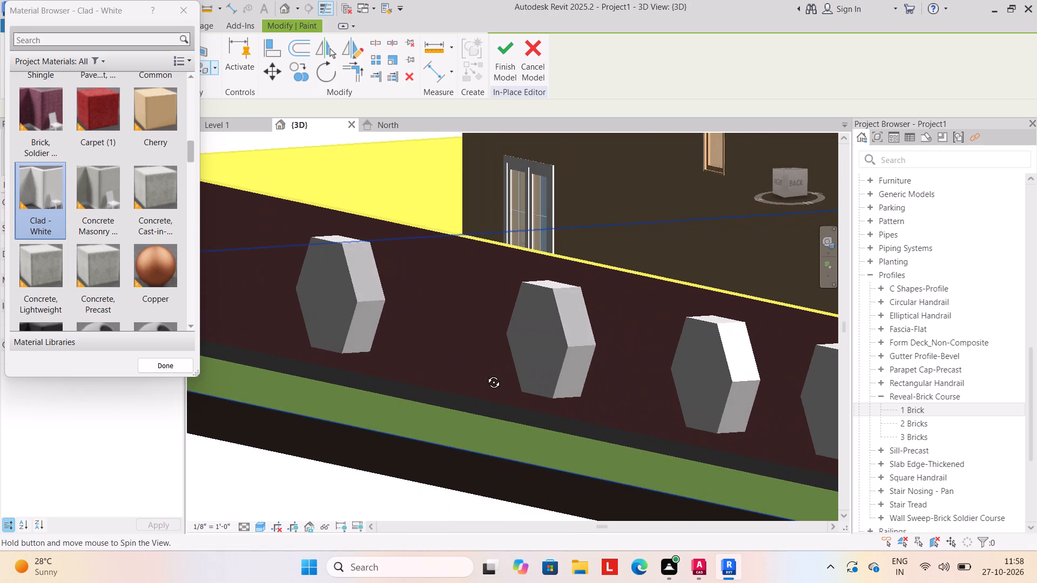
pyautogui.keyDown('shift'); pyautogui.moveTo(486, 374); pyautogui.dragTo(703, 381, button='middle'); pyautogui.keyUp('shift')
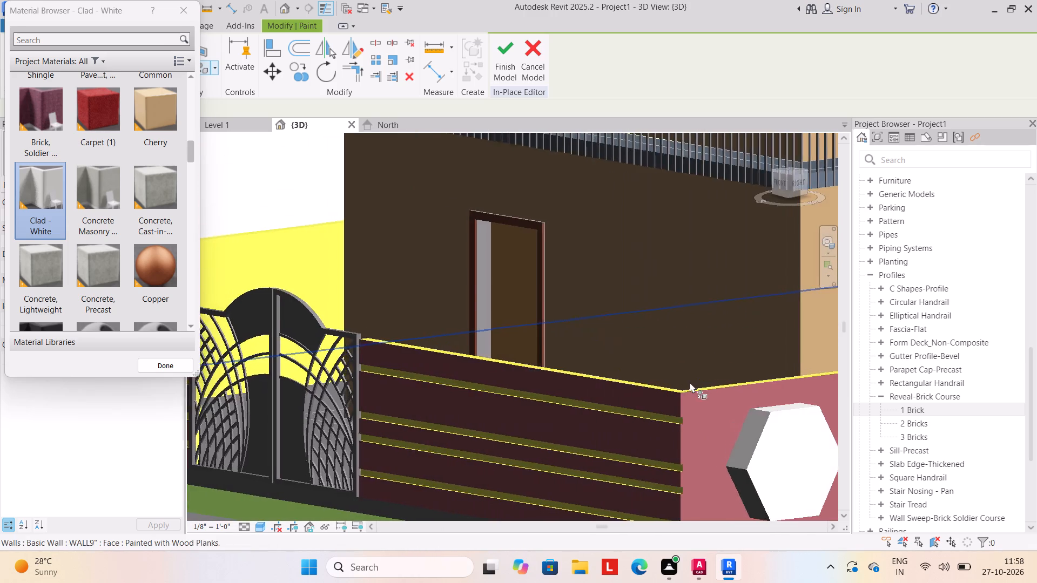
pyautogui.moveTo(667, 381); pyautogui.dragTo(418, 294, button='middle')
pyautogui.scroll(1, 420, 296)
pyautogui.keyDown('shift'); pyautogui.moveTo(486, 367); pyautogui.dragTo(549, 365, button='middle'); pyautogui.keyUp('shift')
pyautogui.scroll(1, 562, 361)
pyautogui.moveTo(558, 360); pyautogui.dragTo(411, 321, button='middle')
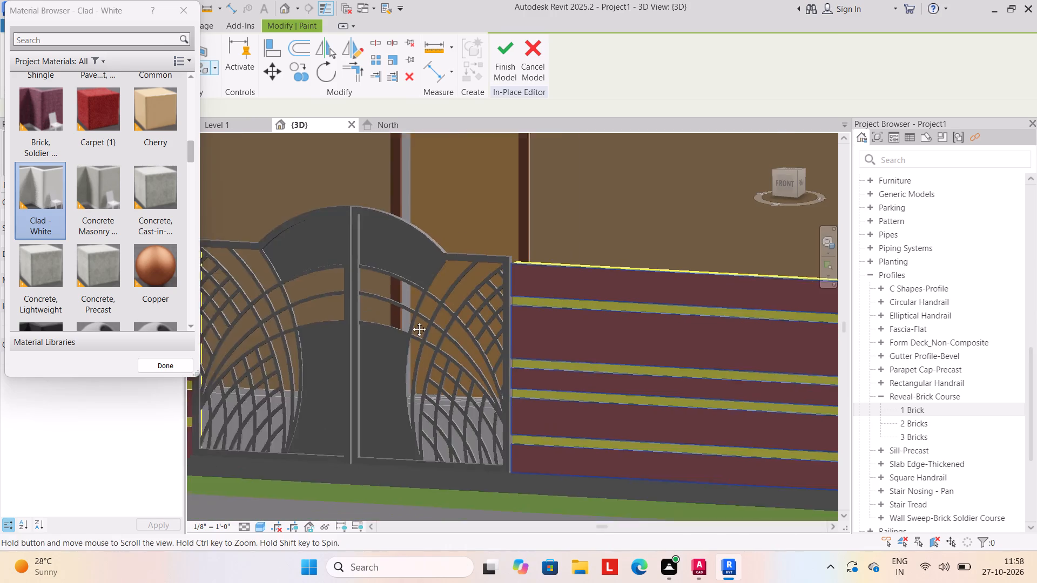
pyautogui.moveTo(411, 321); pyautogui.dragTo(233, 256, button='middle')
pyautogui.scroll(-9, 501, 345)
pyautogui.keyDown('shift'); pyautogui.moveTo(580, 380); pyautogui.dragTo(610, 376, button='middle'); pyautogui.keyUp('shift')
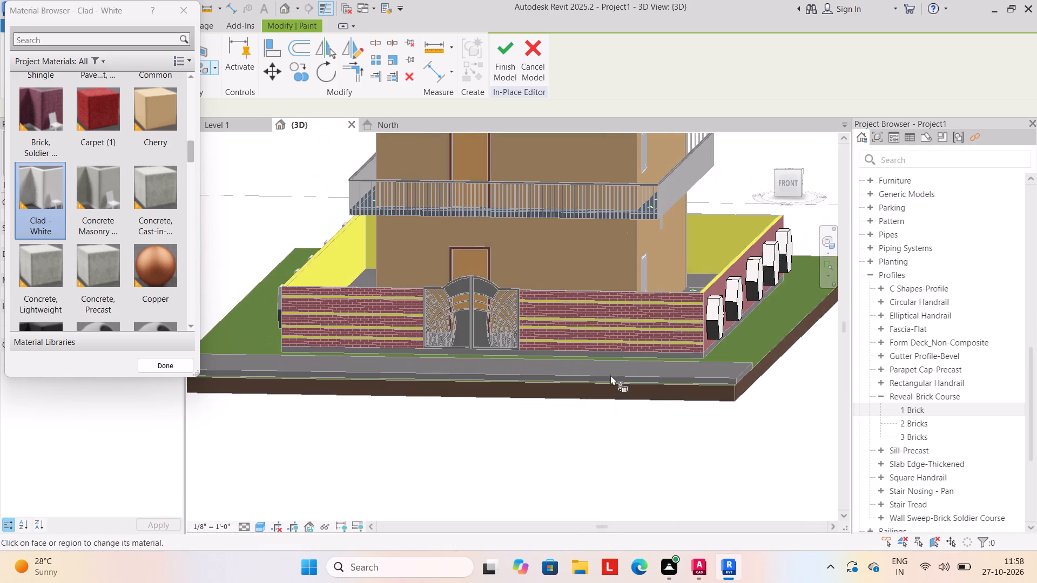
pyautogui.moveTo(627, 348); pyautogui.dragTo(434, 347, button='middle')
pyautogui.keyDown('shift'); pyautogui.moveTo(514, 362); pyautogui.dragTo(526, 362, button='middle'); pyautogui.keyUp('shift')
pyautogui.scroll(9, 560, 321)
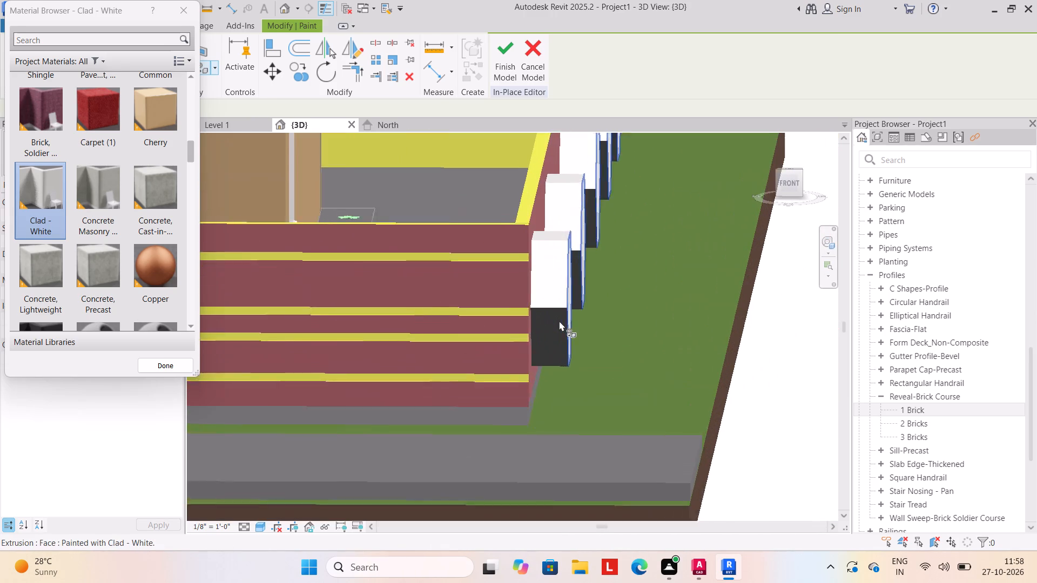
pyautogui.click(553, 345)
pyautogui.click(580, 282)
pyautogui.scroll(5, 576, 280)
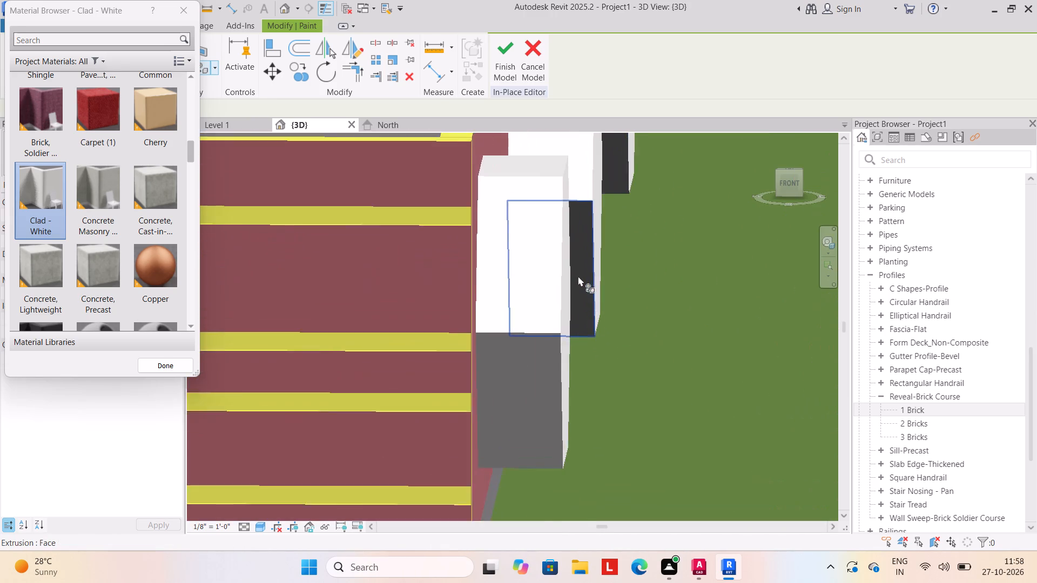
pyautogui.scroll(4, 578, 276)
pyautogui.click(578, 276)
# Paint the lower front sloping side faces of the remaining three right-wall hexagons towards the rear with Clad - White.
pyautogui.scroll(-4, 588, 273)
pyautogui.scroll(1, 585, 282)
pyautogui.moveTo(584, 286); pyautogui.dragTo(526, 381, button='middle')
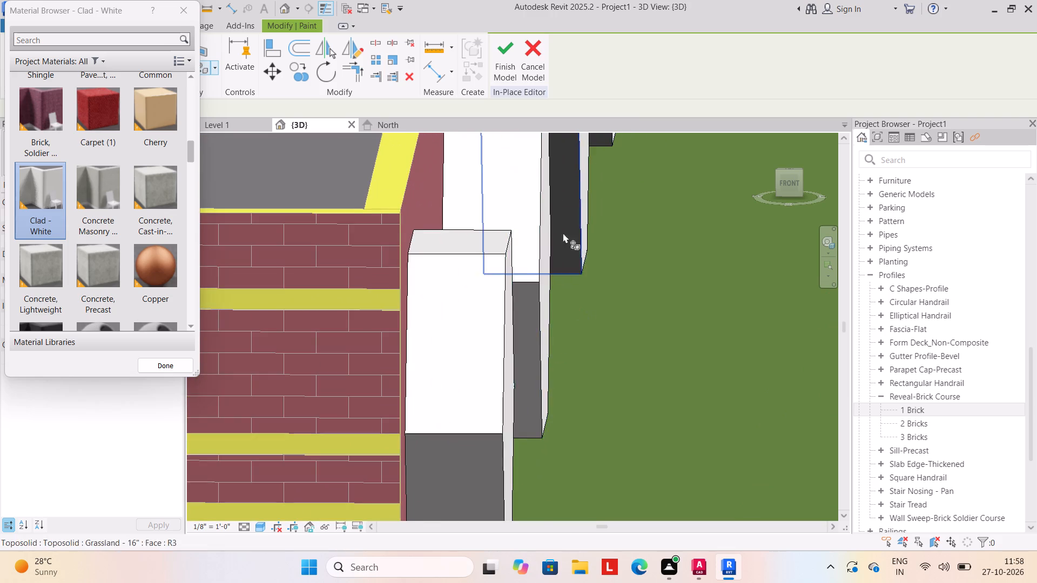
pyautogui.scroll(4, 560, 185)
pyautogui.click(566, 186)
pyautogui.scroll(-9, 574, 201)
pyautogui.moveTo(575, 223); pyautogui.dragTo(544, 371, button='middle')
pyautogui.scroll(8, 564, 309)
pyautogui.click(562, 304)
pyautogui.scroll(-4, 574, 296)
pyautogui.moveTo(570, 316); pyautogui.dragTo(544, 410, button='middle')
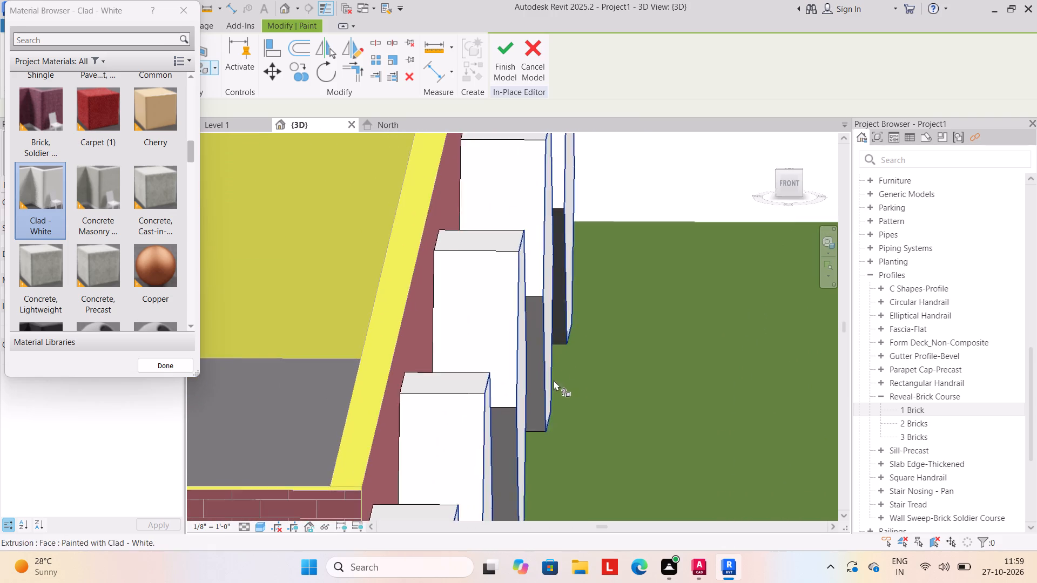
pyautogui.scroll(4, 569, 335)
pyautogui.click(553, 308)
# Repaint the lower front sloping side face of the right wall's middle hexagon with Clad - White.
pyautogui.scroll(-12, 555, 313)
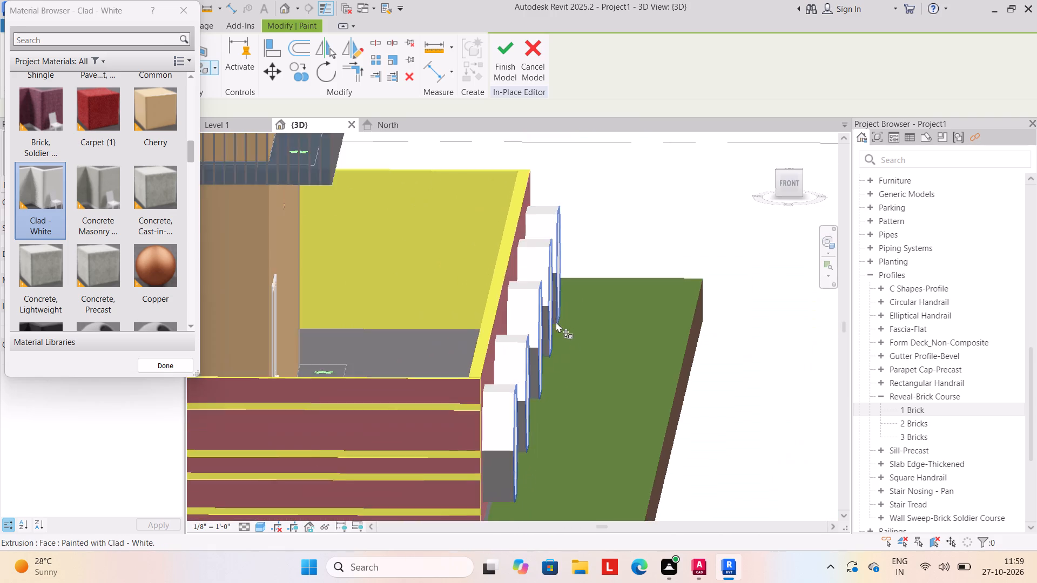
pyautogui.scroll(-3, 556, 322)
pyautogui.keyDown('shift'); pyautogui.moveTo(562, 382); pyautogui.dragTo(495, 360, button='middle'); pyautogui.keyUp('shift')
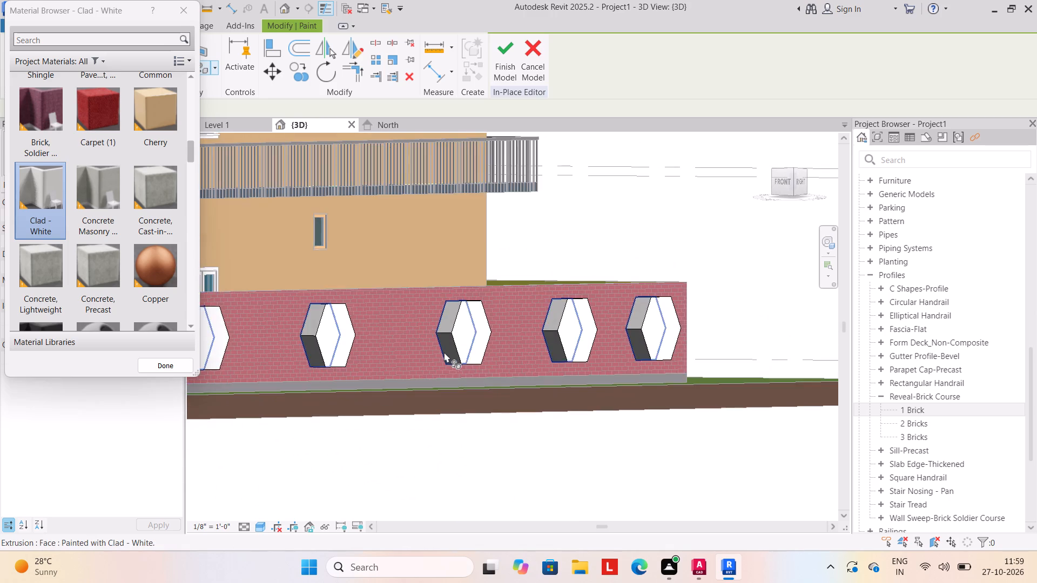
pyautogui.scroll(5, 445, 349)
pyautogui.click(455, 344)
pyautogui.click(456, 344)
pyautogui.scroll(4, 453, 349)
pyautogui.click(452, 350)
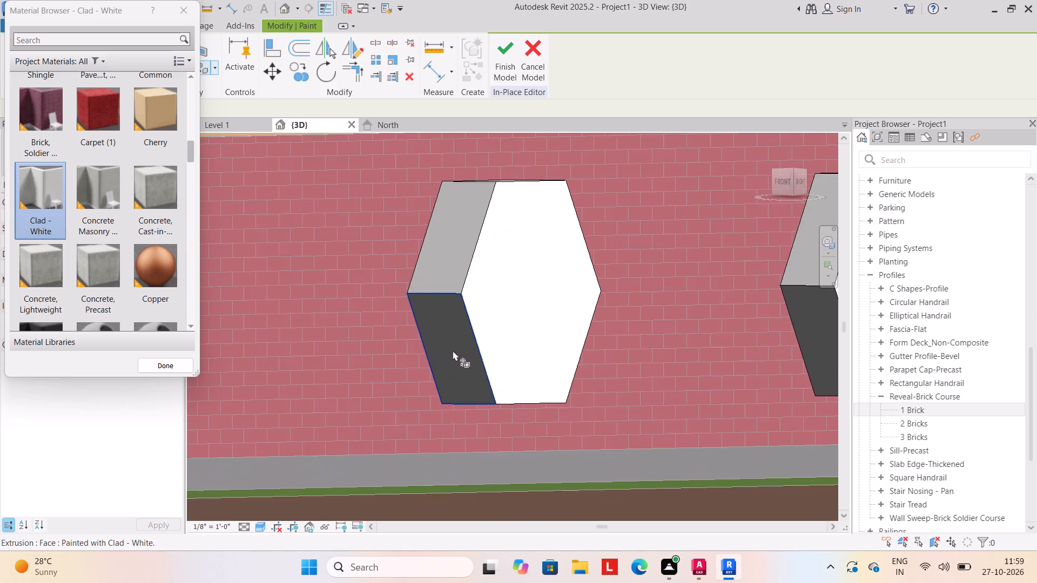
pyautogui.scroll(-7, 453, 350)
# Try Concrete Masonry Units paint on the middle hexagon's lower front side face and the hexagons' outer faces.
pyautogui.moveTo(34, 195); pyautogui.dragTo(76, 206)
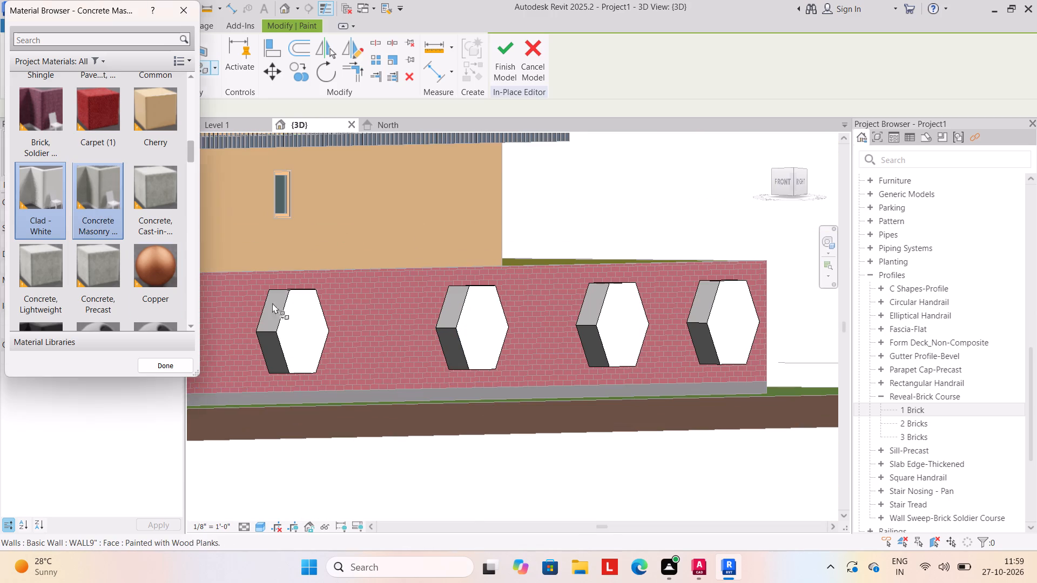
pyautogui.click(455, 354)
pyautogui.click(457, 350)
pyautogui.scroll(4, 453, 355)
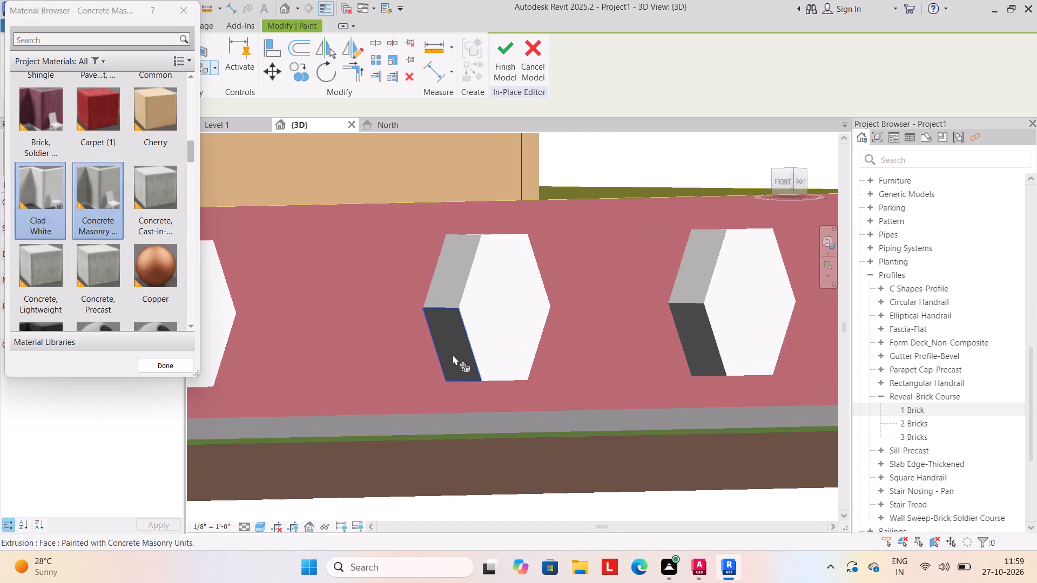
# Repaint the middle hexagon's lower front side face and the hexagons' outer faces with Clad - White.
pyautogui.click(39, 192)
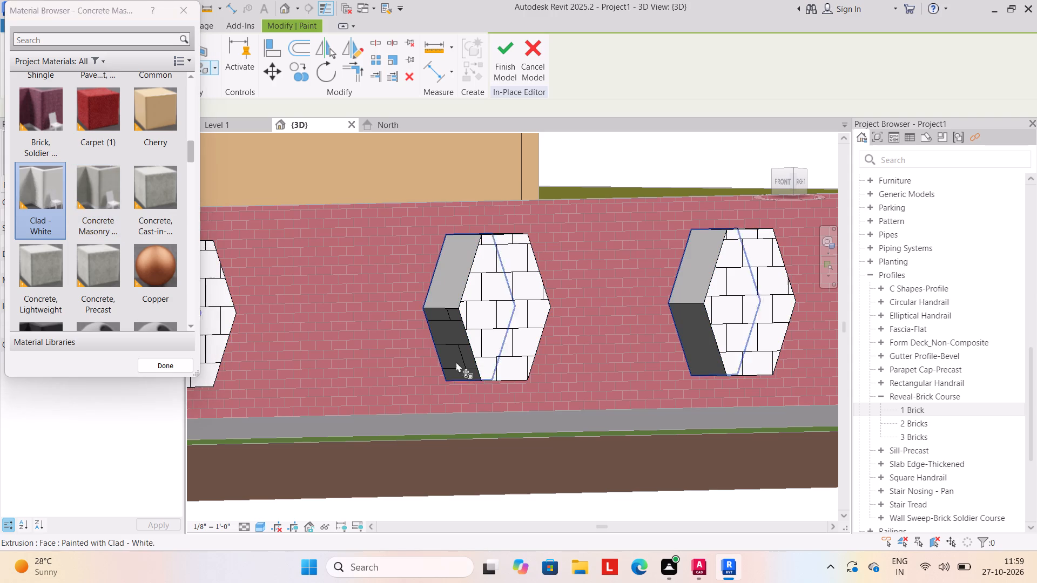
pyautogui.click(460, 357)
pyautogui.click(496, 333)
pyautogui.click(502, 329)
pyautogui.scroll(-3, 482, 343)
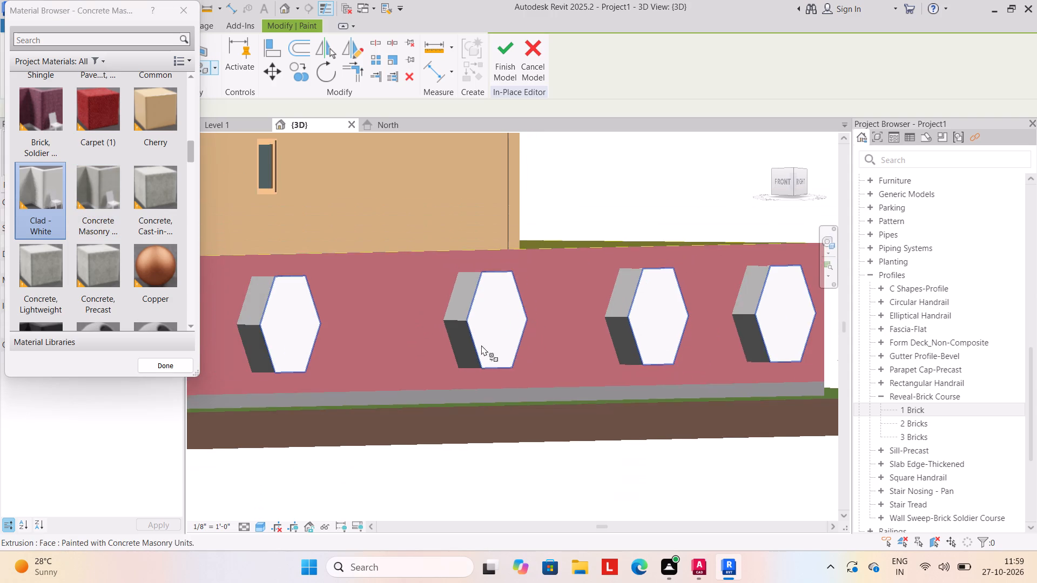
# Try to repaint the right wall hexagons' outer faces with Clad - White, and finish the in-place model.
pyautogui.moveTo(37, 179); pyautogui.dragTo(51, 181)
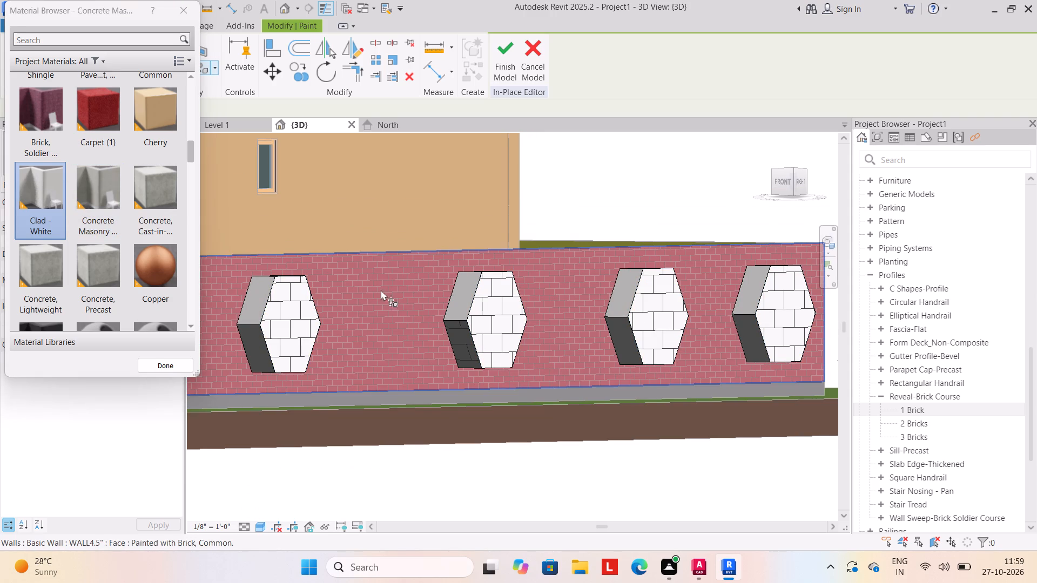
pyautogui.click(496, 310)
pyautogui.scroll(-3, 479, 344)
pyautogui.keyDown('shift'); pyautogui.moveTo(476, 348); pyautogui.dragTo(373, 419, button='middle'); pyautogui.keyUp('shift')
pyautogui.moveTo(387, 417); pyautogui.dragTo(539, 350, button='middle')
pyautogui.scroll(-5, 564, 386)
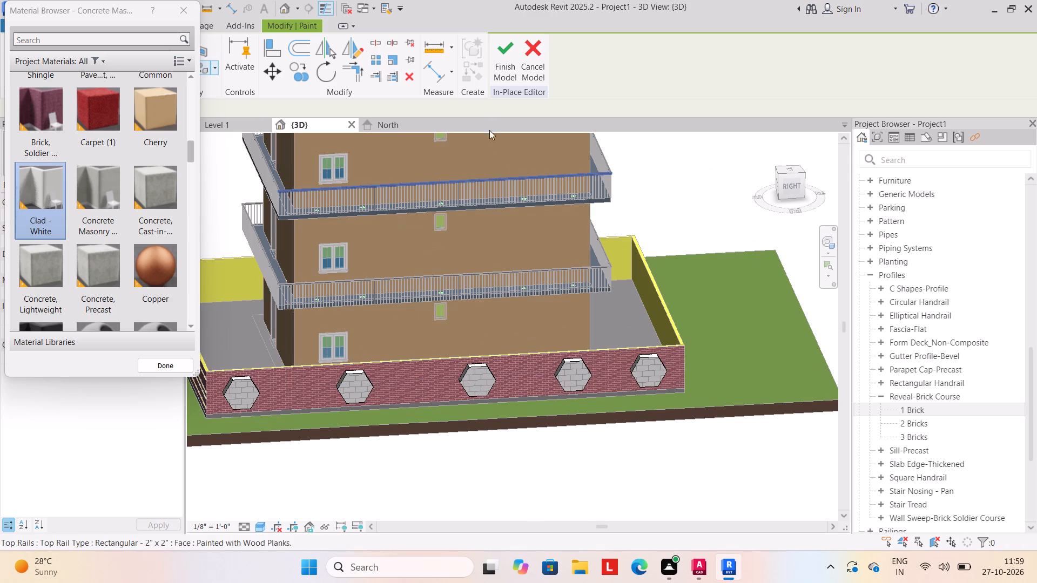
pyautogui.click(506, 74)
pyautogui.scroll(-2, 336, 497)
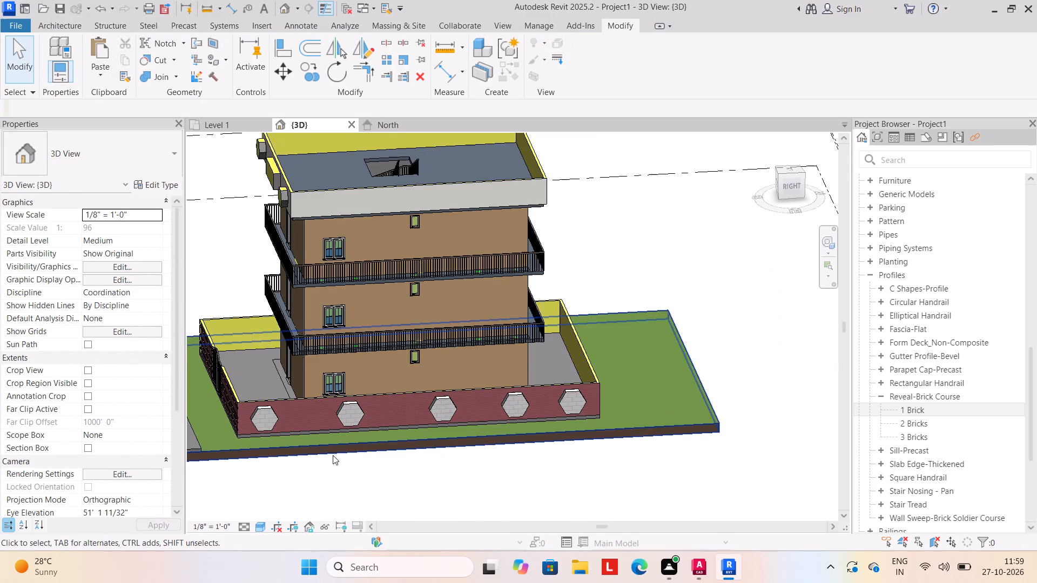
# Edit the left wall's hexagon model in place and paint the hexagons' outer faces with Concrete Masonry Units.
pyautogui.keyDown('shift'); pyautogui.moveTo(319, 467); pyautogui.dragTo(642, 398, button='middle'); pyautogui.keyUp('shift')
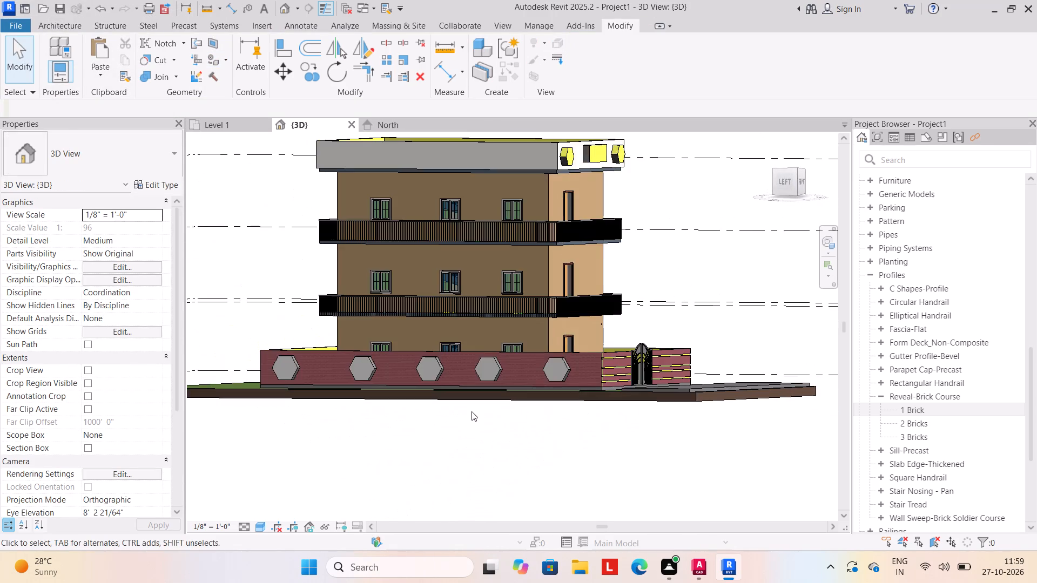
pyautogui.keyDown('shift'); pyautogui.moveTo(452, 406); pyautogui.dragTo(555, 442, button='middle'); pyautogui.keyUp('shift')
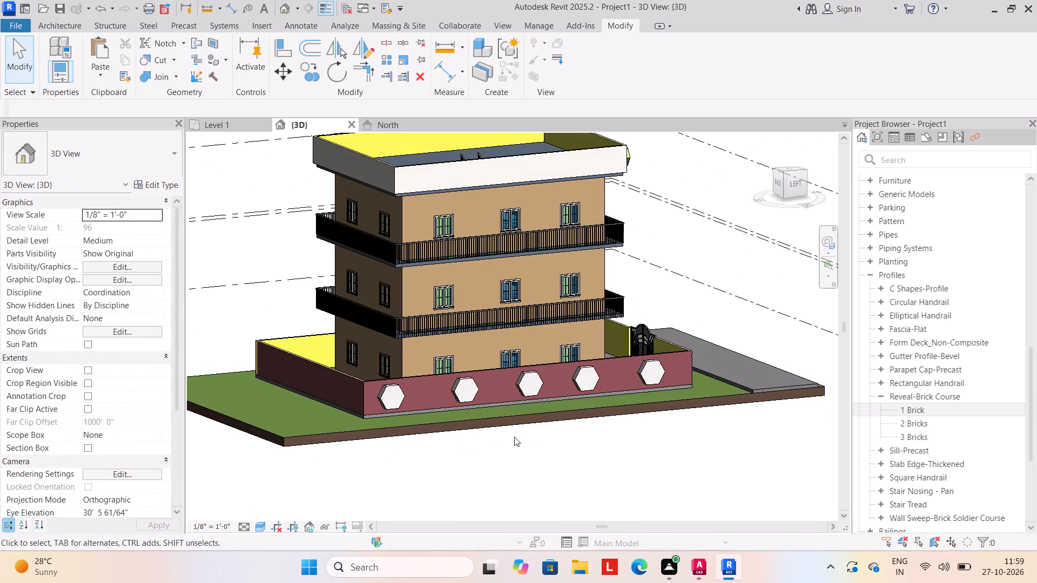
pyautogui.click(380, 399)
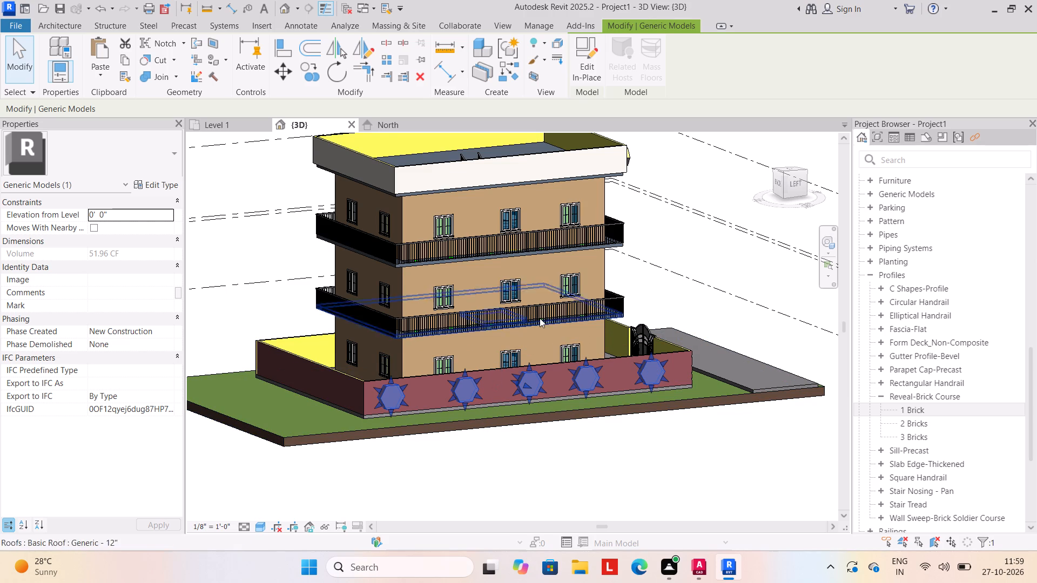
pyautogui.click(587, 73)
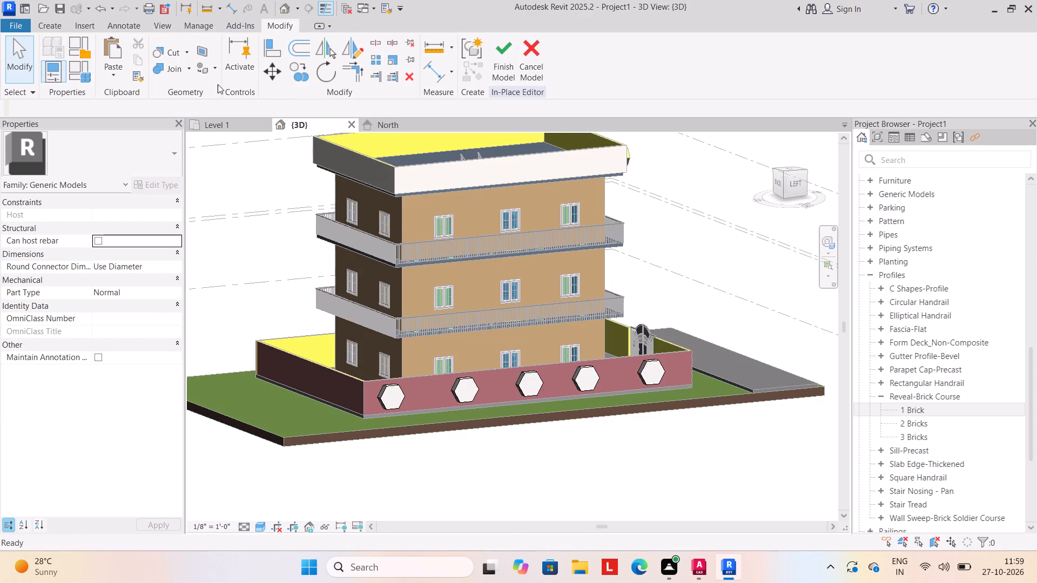
pyautogui.click(218, 74)
pyautogui.click(217, 89)
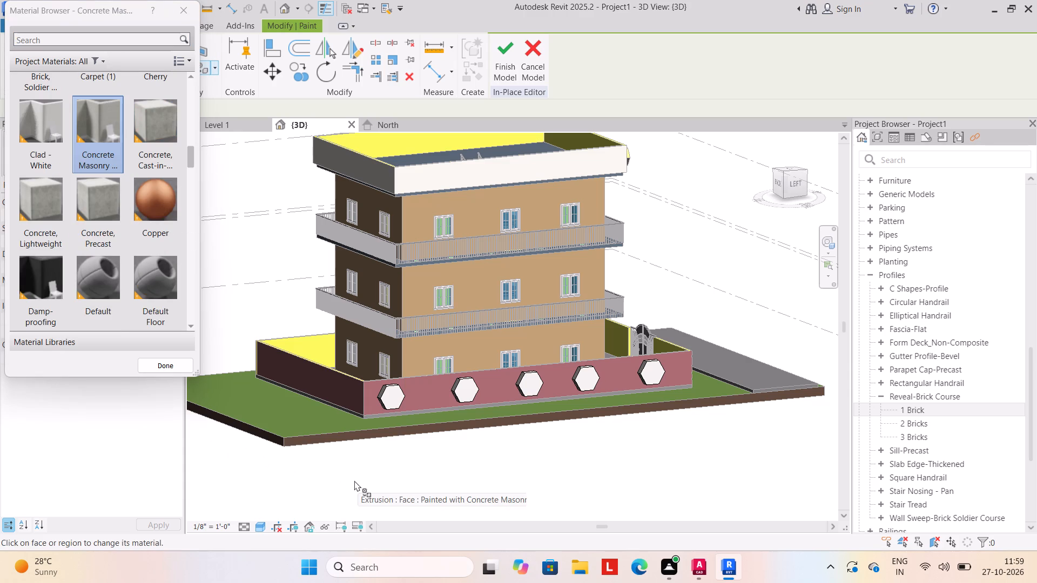
pyautogui.click(387, 396)
# Paint the lower rear sloping side faces of the left wall's two rearmost hexagons with Concrete Masonry Units.
pyautogui.scroll(13, 378, 403)
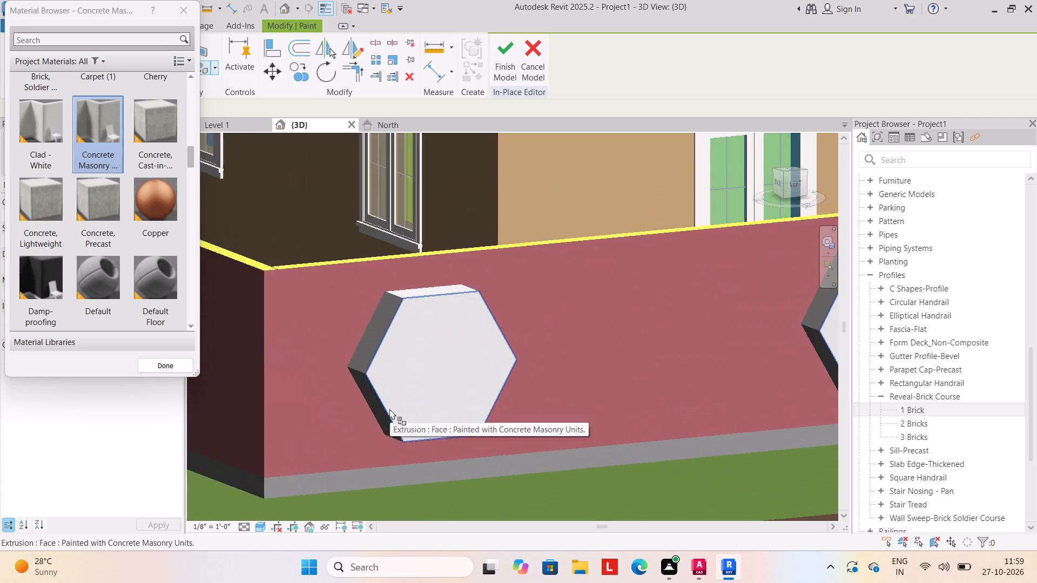
pyautogui.scroll(10, 389, 409)
pyautogui.click(387, 412)
pyautogui.scroll(-11, 380, 433)
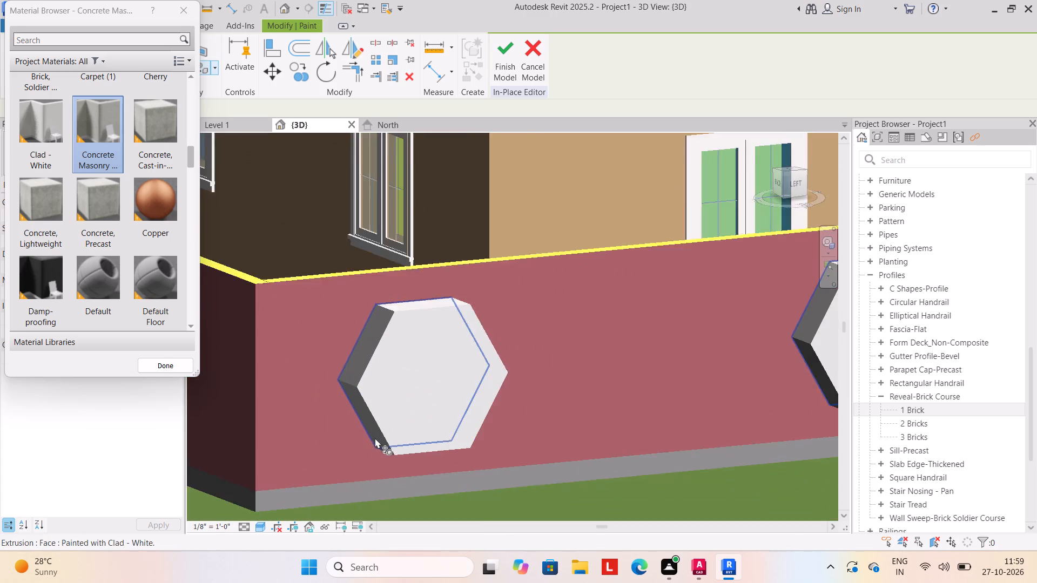
pyautogui.scroll(-2, 375, 438)
pyautogui.scroll(1, 414, 419)
pyautogui.moveTo(413, 418); pyautogui.dragTo(216, 407, button='middle')
pyautogui.scroll(9, 575, 421)
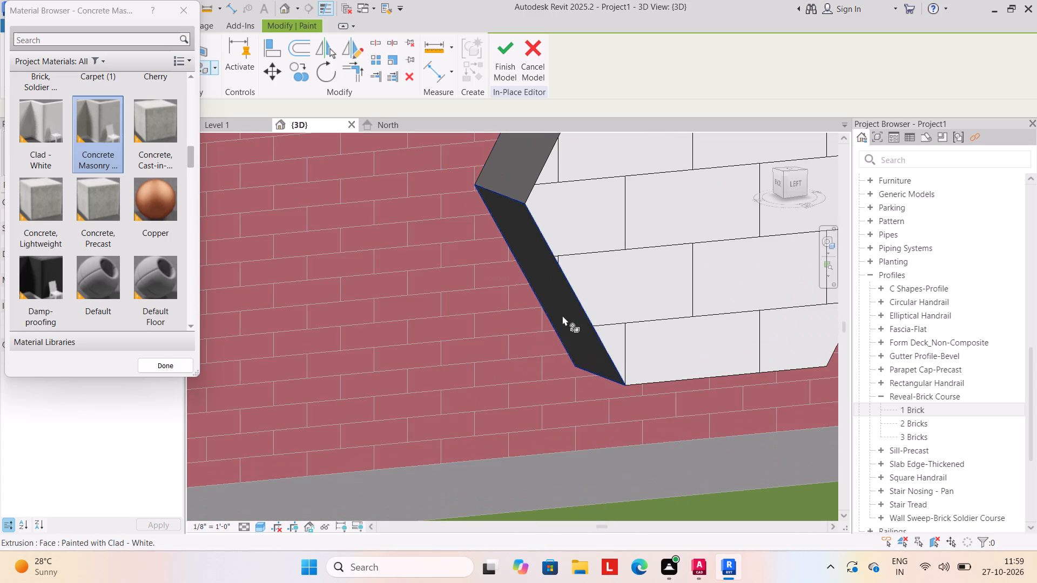
pyautogui.click(571, 309)
pyautogui.scroll(-8, 575, 322)
pyautogui.scroll(1, 573, 368)
pyautogui.moveTo(550, 376); pyautogui.dragTo(336, 447, button='middle')
pyautogui.scroll(3, 770, 368)
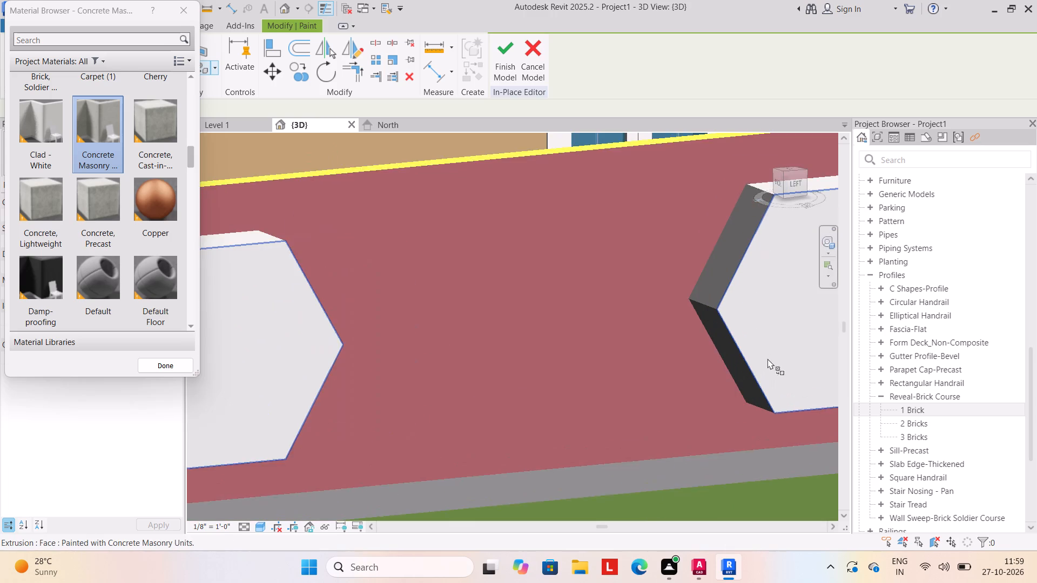
# Paint the lower rear sloping side faces of the left wall's remaining three hexagons towards the front with Concrete Masonry Units.
pyautogui.scroll(-1, 764, 360)
pyautogui.scroll(3, 764, 360)
pyautogui.click(737, 382)
pyautogui.moveTo(750, 383); pyautogui.dragTo(231, 433, button='middle')
pyautogui.scroll(-5, 271, 424)
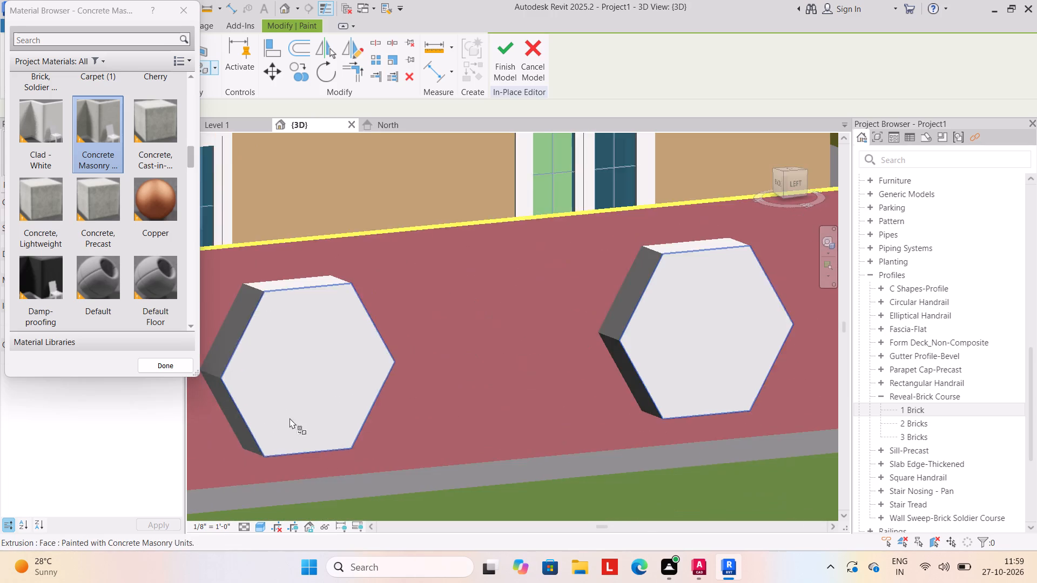
pyautogui.scroll(-3, 289, 418)
pyautogui.scroll(8, 511, 397)
pyautogui.click(479, 419)
pyautogui.scroll(-8, 481, 424)
pyautogui.moveTo(392, 450); pyautogui.dragTo(130, 455, button='middle')
pyautogui.scroll(9, 435, 398)
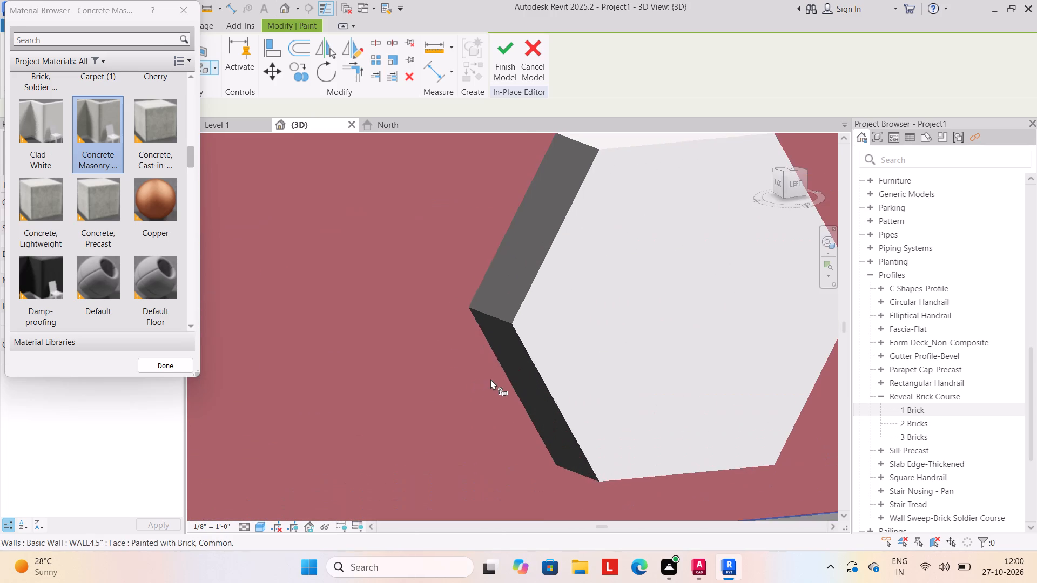
pyautogui.click(517, 369)
# Examine the painted hexagons on both side boundary walls and the house front from several angles.
pyautogui.scroll(-18, 522, 377)
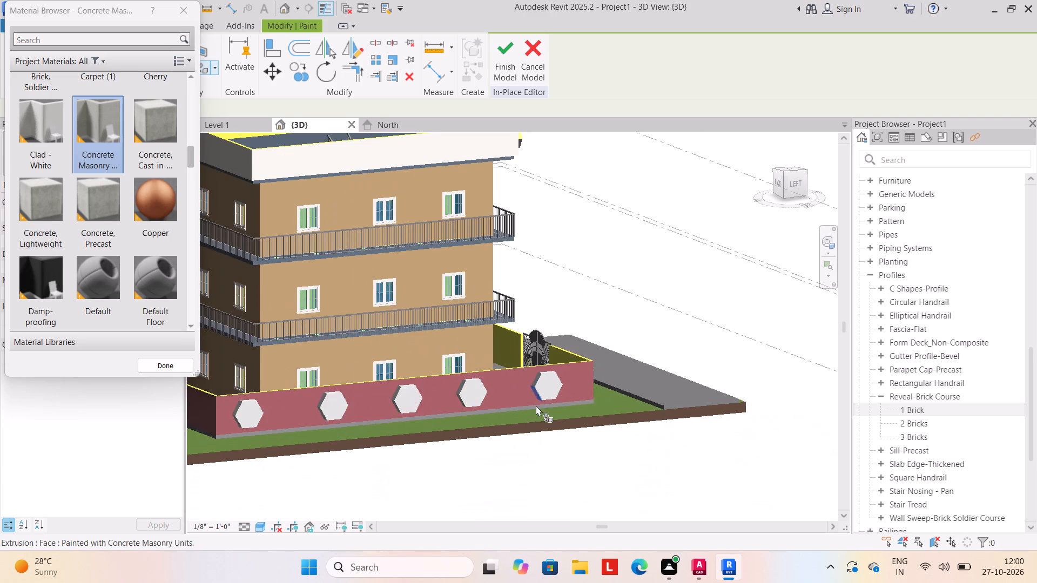
pyautogui.keyDown('shift'); pyautogui.moveTo(501, 445); pyautogui.dragTo(245, 444, button='middle'); pyautogui.keyUp('shift')
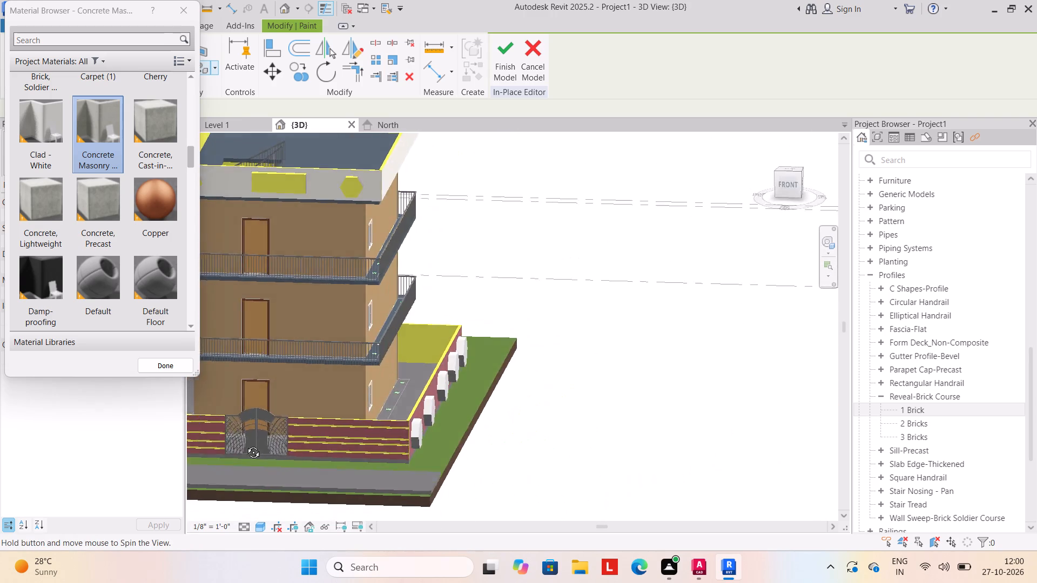
pyautogui.keyDown('shift'); pyautogui.moveTo(245, 444); pyautogui.dragTo(306, 432, button='middle'); pyautogui.keyUp('shift')
pyautogui.moveTo(345, 404); pyautogui.dragTo(443, 377, button='middle')
pyautogui.scroll(4, 361, 394)
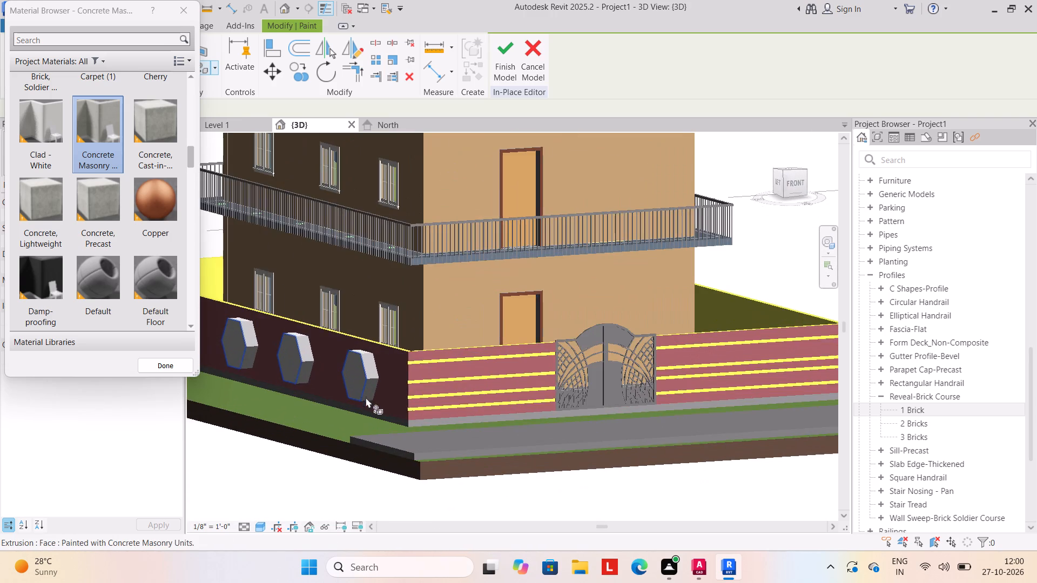
pyautogui.moveTo(390, 387); pyautogui.dragTo(587, 388, button='middle')
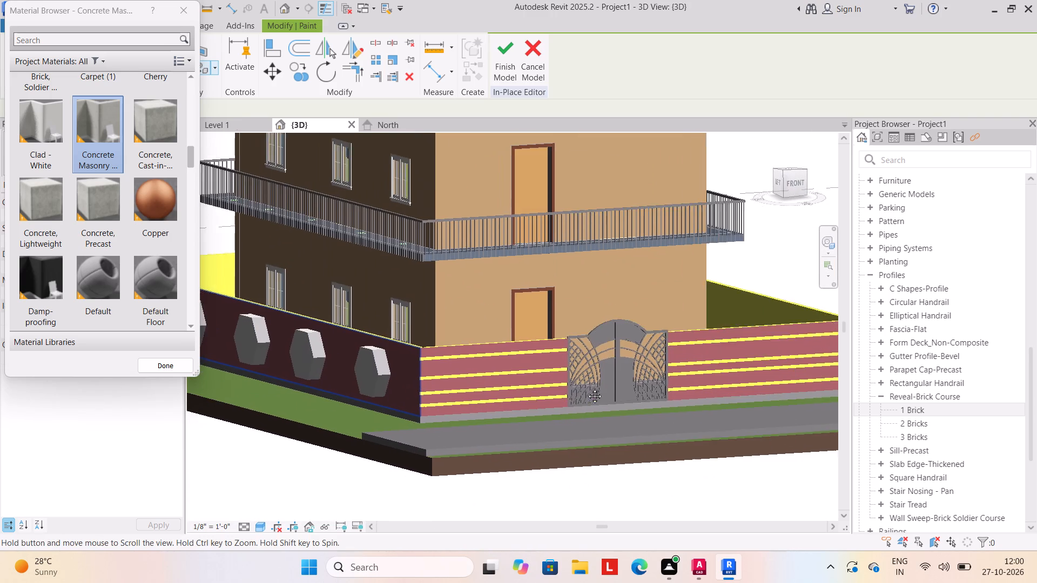
pyautogui.moveTo(587, 388); pyautogui.dragTo(665, 395, button='middle')
pyautogui.scroll(-8, 593, 454)
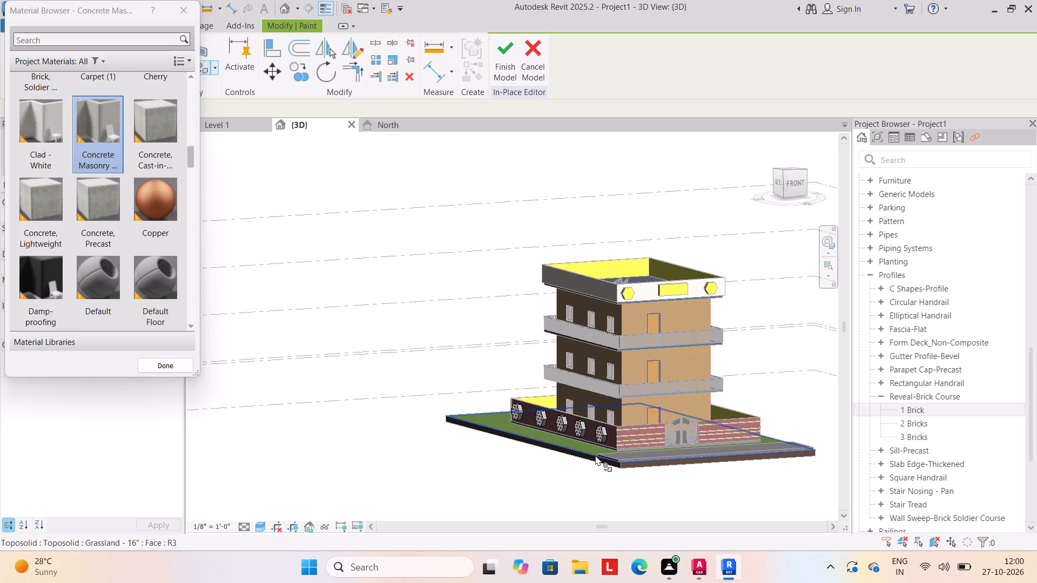
pyautogui.keyDown('shift'); pyautogui.moveTo(586, 456); pyautogui.dragTo(486, 470, button='middle'); pyautogui.keyUp('shift')
pyautogui.keyDown('shift'); pyautogui.moveTo(583, 443); pyautogui.dragTo(601, 425, button='middle'); pyautogui.keyUp('shift')
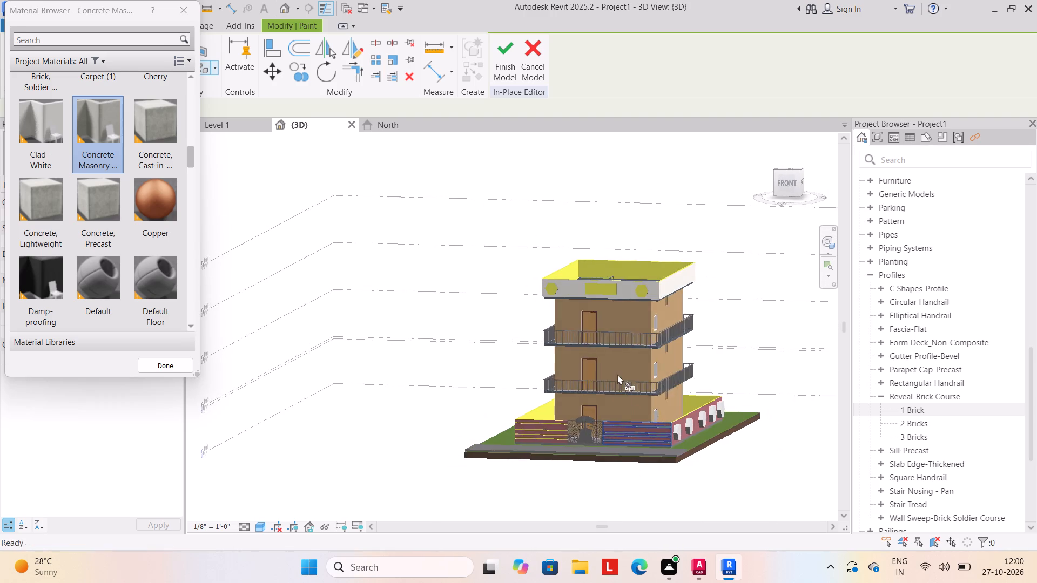
# Finish the in-place edit of the left wall's hexagon model.
pyautogui.click(507, 66)
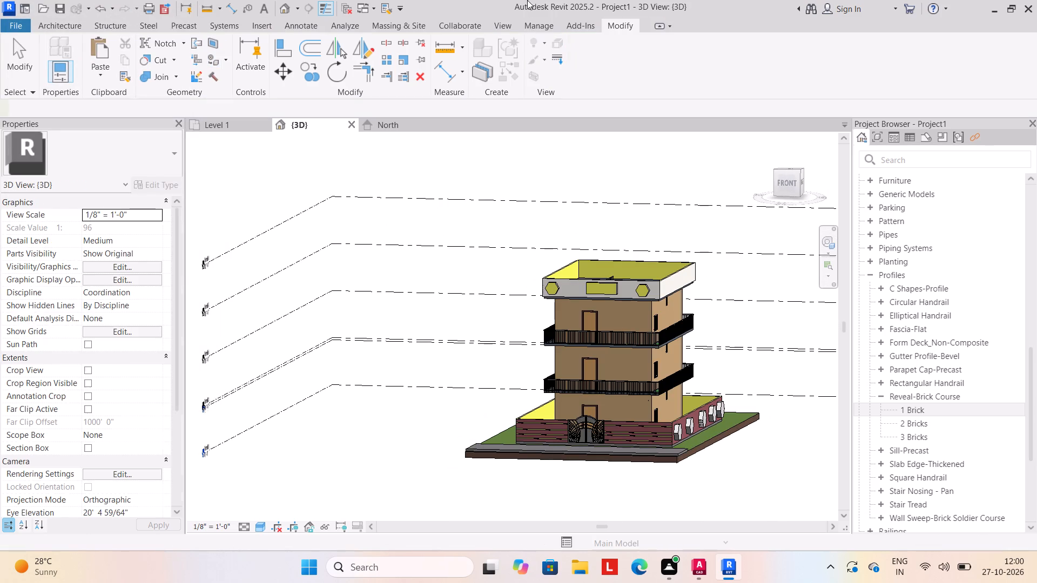
pyautogui.scroll(-2, 525, 412)
pyautogui.keyDown('shift'); pyautogui.moveTo(501, 446); pyautogui.dragTo(520, 436, button='middle'); pyautogui.keyUp('shift')
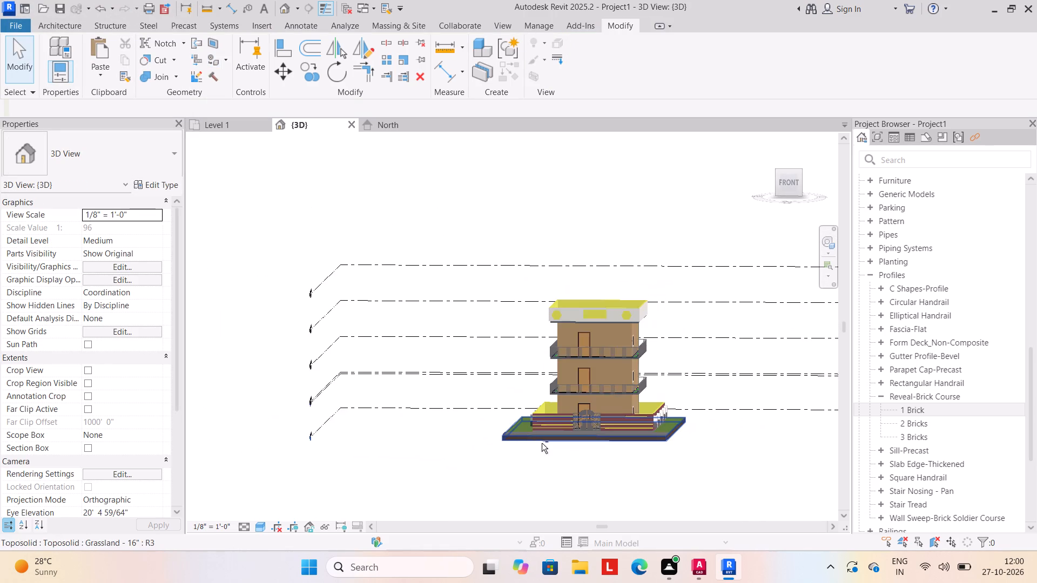
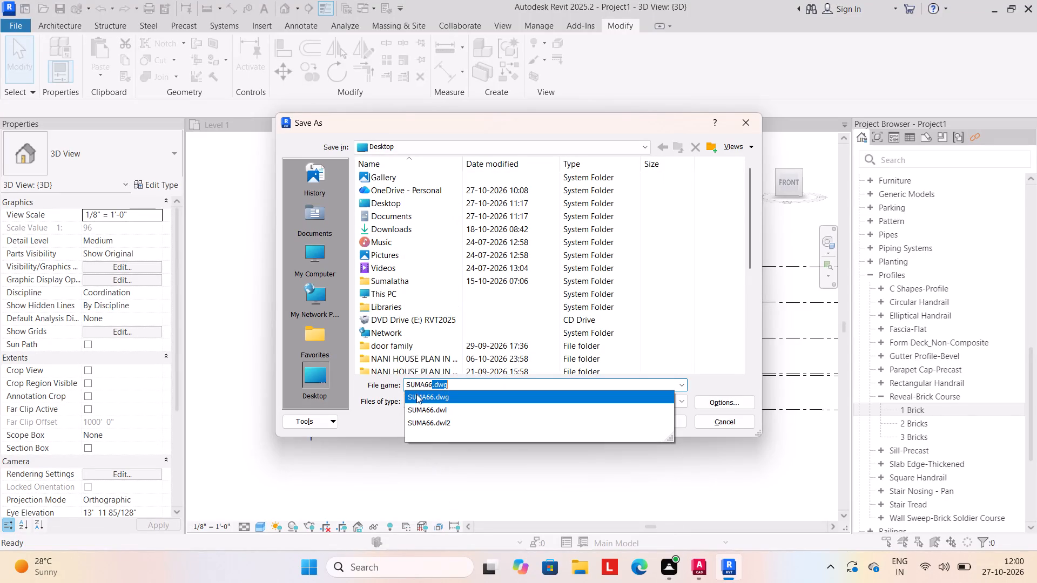
# Save the project to the Desktop as a Revit project file, using the suggested name SUMA66.dwg.
pyautogui.click(420, 397)
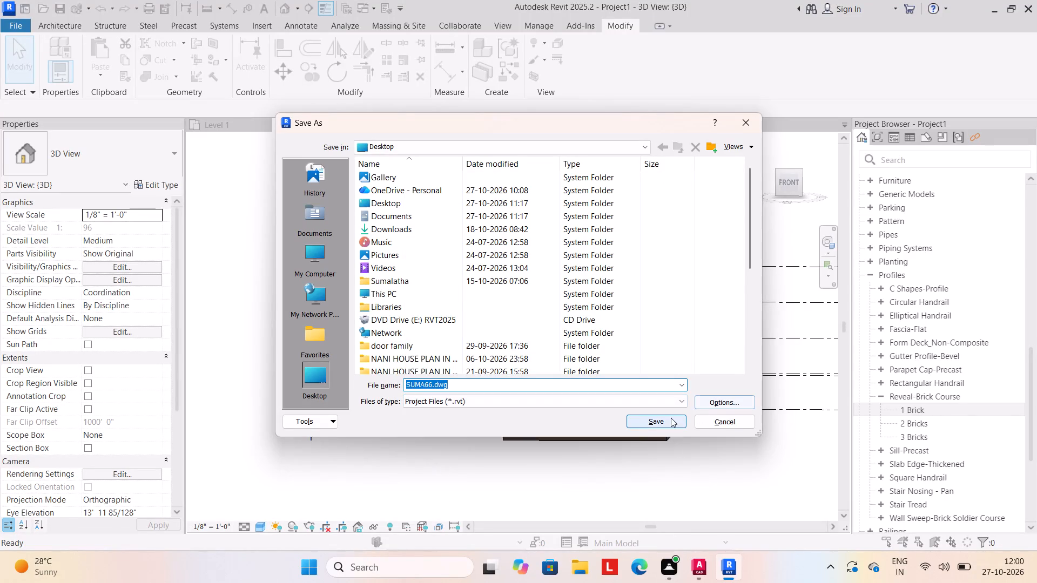
pyautogui.click(667, 421)
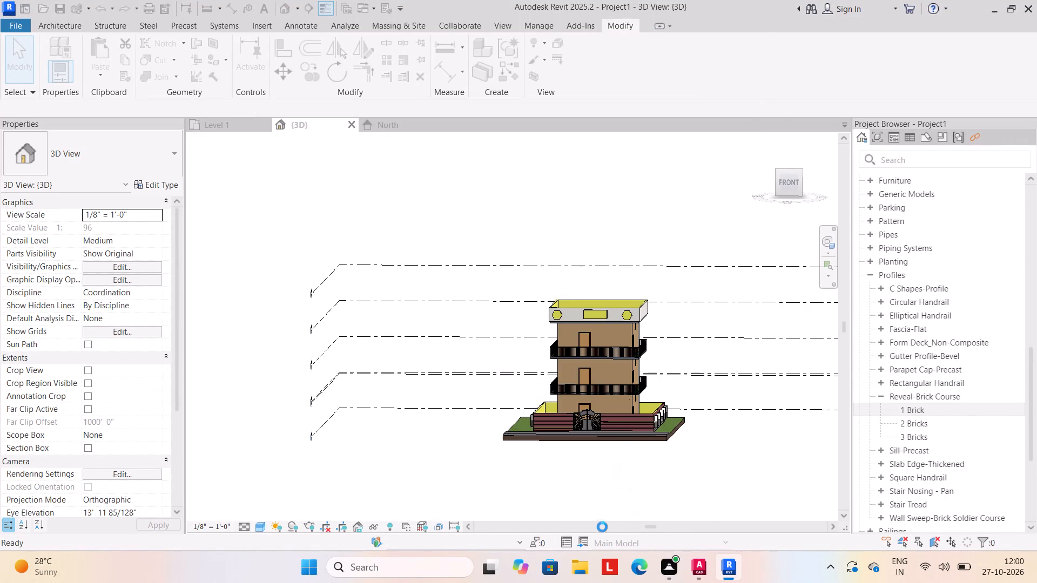